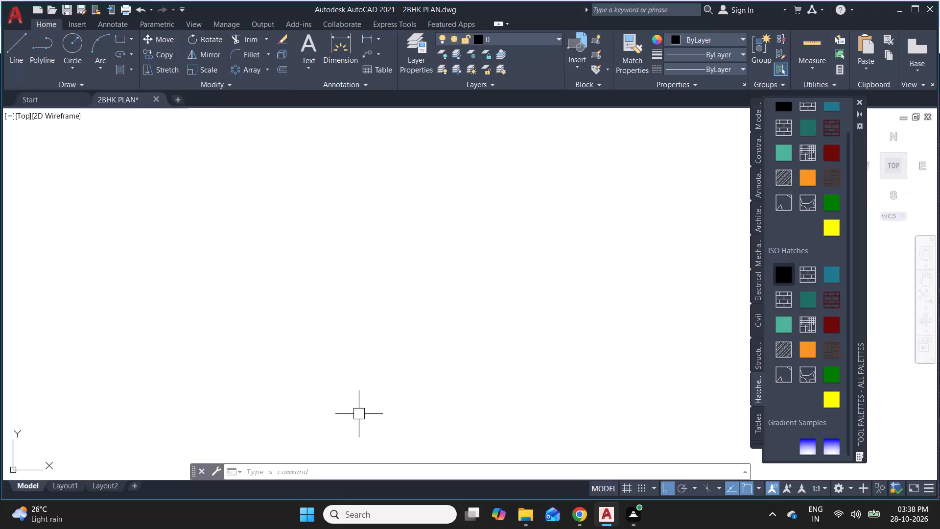
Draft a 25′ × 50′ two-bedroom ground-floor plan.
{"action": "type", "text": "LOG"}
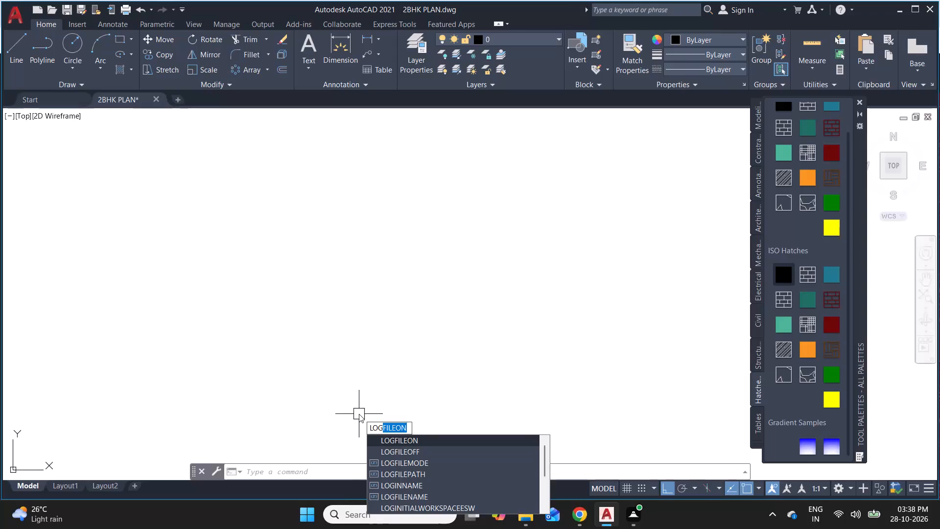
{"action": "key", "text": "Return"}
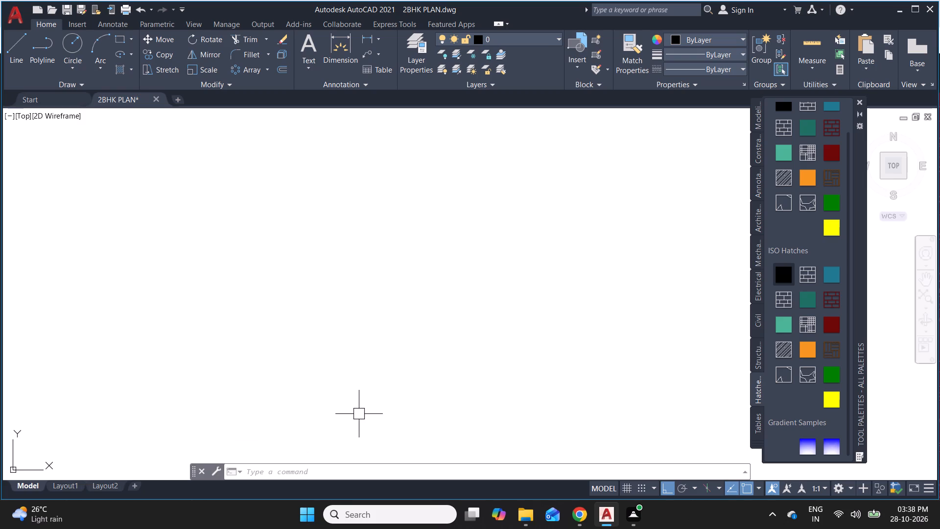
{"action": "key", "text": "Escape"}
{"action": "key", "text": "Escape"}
Draw a rectangle 25' long and 50' wide as the outer boundary of the plan.
{"action": "type", "text": "RE"}
{"action": "type", "text": "C"}
{"action": "key", "text": "space"}
{"action": "left_click", "coordinate": [278, 217]}
{"action": "type", "text": "D"}
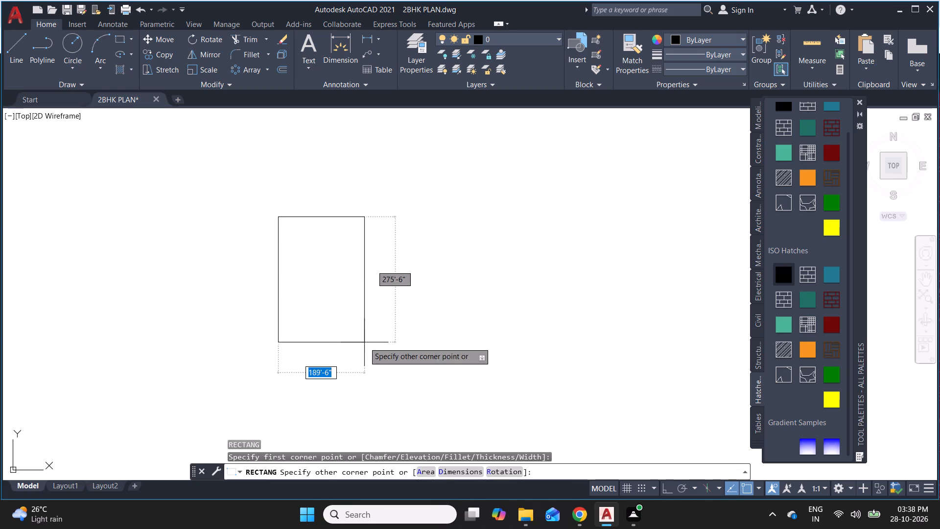
{"action": "key", "text": "space"}
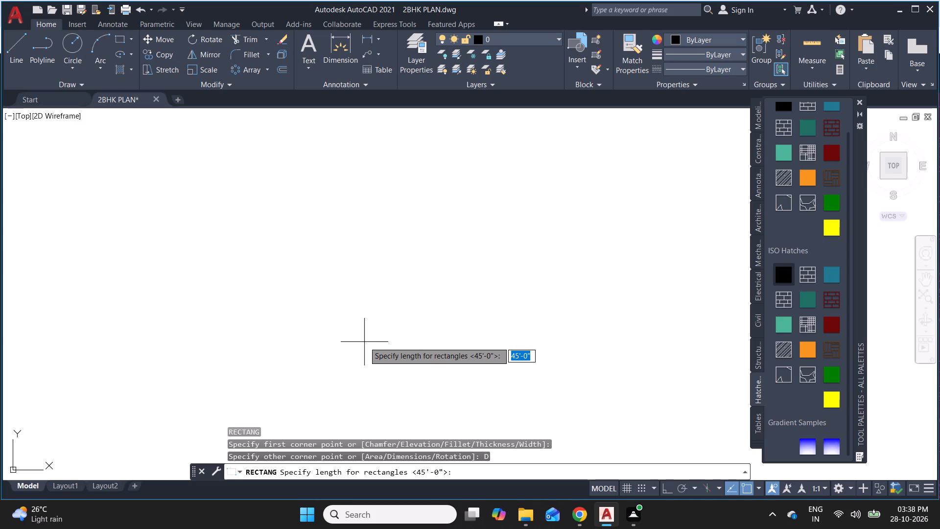
{"action": "type", "text": "25'"}
{"action": "key", "text": "Return"}
{"action": "type", "text": "50'"}
{"action": "key", "text": "Return"}
{"action": "left_click", "coordinate": [392, 348]}
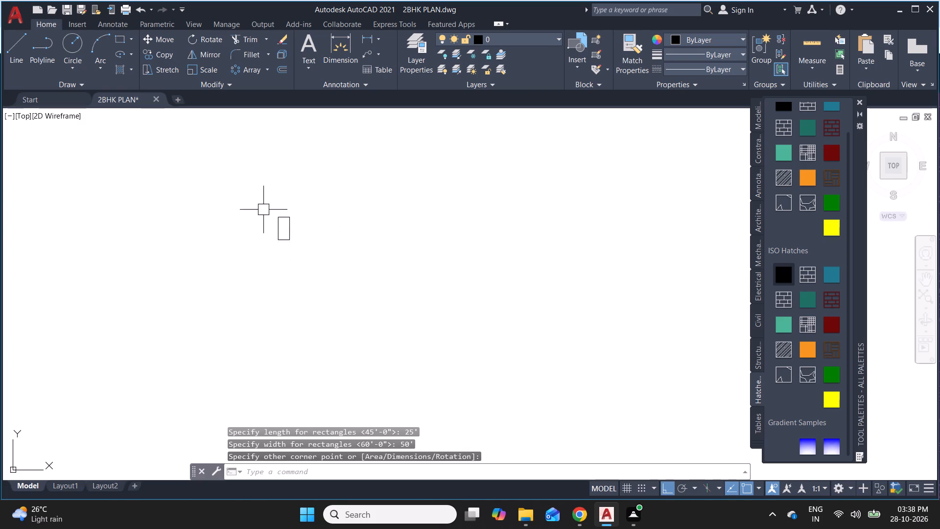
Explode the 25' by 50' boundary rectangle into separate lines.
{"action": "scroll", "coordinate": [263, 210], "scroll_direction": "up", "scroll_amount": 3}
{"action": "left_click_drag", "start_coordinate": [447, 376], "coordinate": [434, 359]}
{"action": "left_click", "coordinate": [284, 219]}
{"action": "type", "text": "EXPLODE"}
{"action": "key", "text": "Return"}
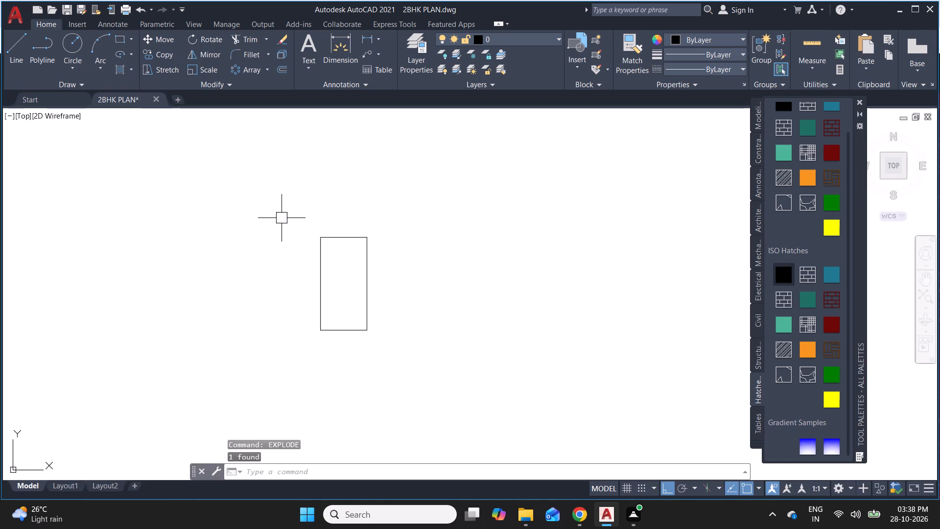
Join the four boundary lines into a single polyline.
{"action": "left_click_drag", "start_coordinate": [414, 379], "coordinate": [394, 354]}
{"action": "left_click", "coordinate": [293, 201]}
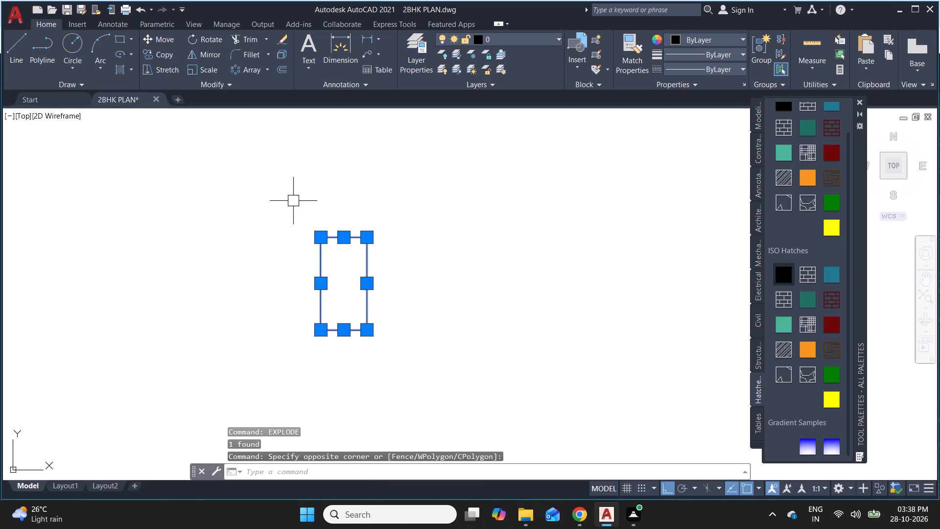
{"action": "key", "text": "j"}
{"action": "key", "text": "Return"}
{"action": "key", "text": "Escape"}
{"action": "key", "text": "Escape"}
Offset the boundary rectangle 9" inward to form the outer wall thickness.
{"action": "key", "text": "o"}
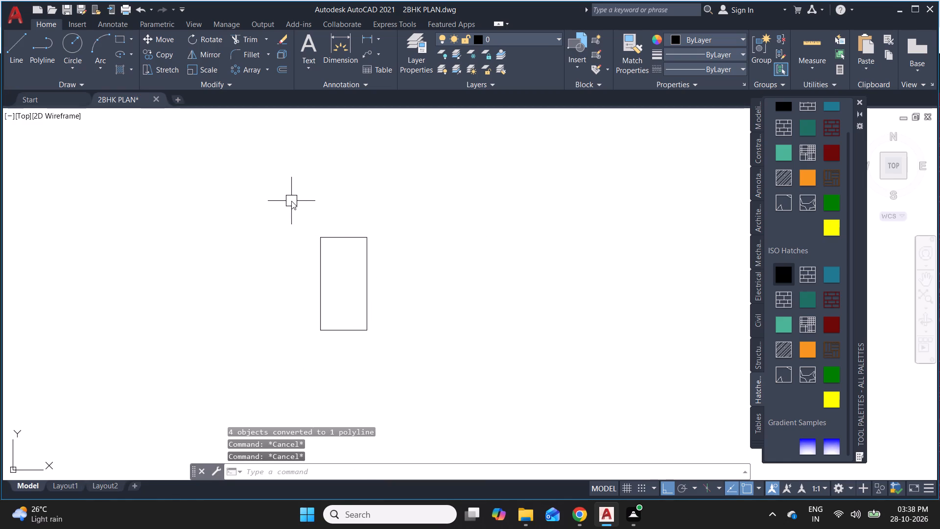
{"action": "key", "text": "Return"}
{"action": "type", "text": "9\""}
{"action": "key", "text": "Return"}
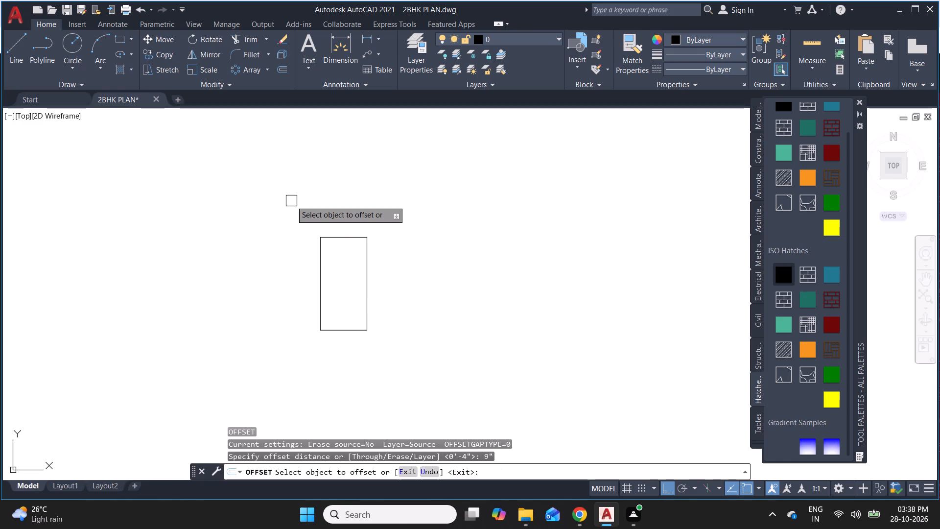
{"action": "scroll", "coordinate": [308, 291], "scroll_direction": "up", "scroll_amount": 3}
{"action": "left_click", "coordinate": [353, 304]}
{"action": "left_click", "coordinate": [411, 297]}
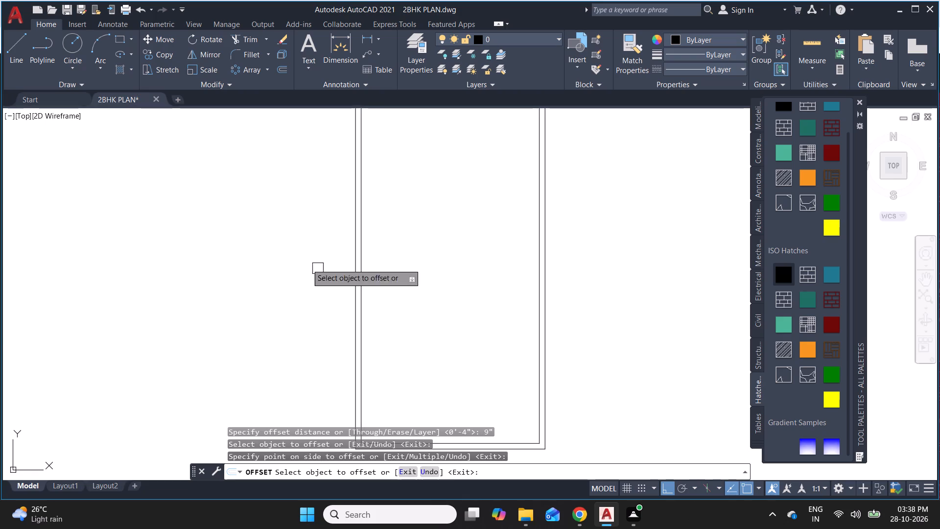
{"action": "scroll", "coordinate": [279, 252], "scroll_direction": "down", "scroll_amount": 2}
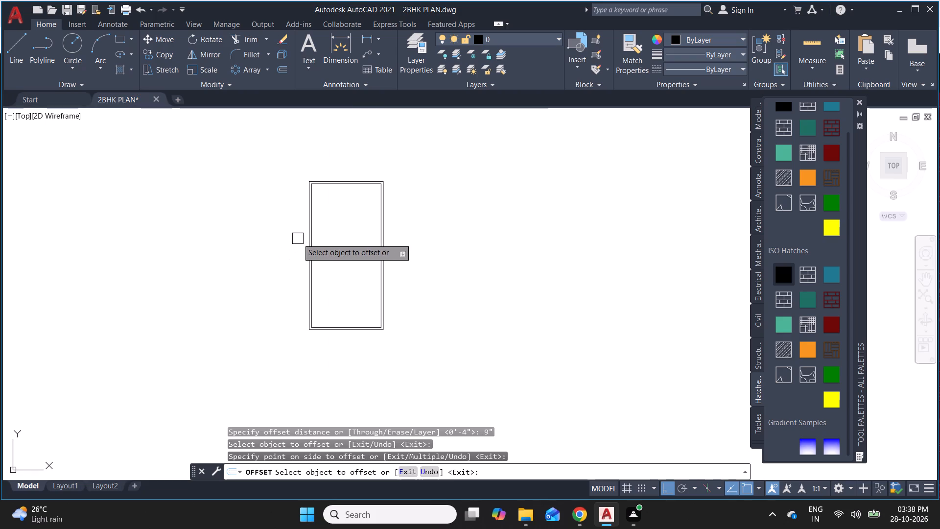
{"action": "key", "text": "Escape"}
{"action": "key", "text": "Escape"}
Explode the inner wall rectangle into separate lines.
{"action": "scroll", "coordinate": [316, 228], "scroll_direction": "up", "scroll_amount": 1}
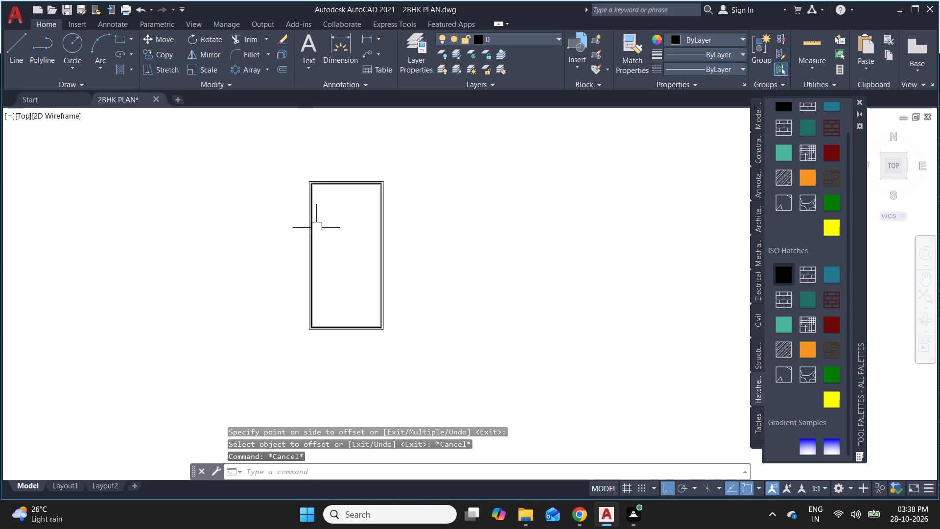
{"action": "scroll", "coordinate": [316, 228], "scroll_direction": "up", "scroll_amount": 1}
{"action": "left_click", "coordinate": [305, 256]}
{"action": "type", "text": "EXPLODE"}
{"action": "key", "text": "Return"}
{"action": "key", "text": "Escape"}
{"action": "key", "text": "Escape"}
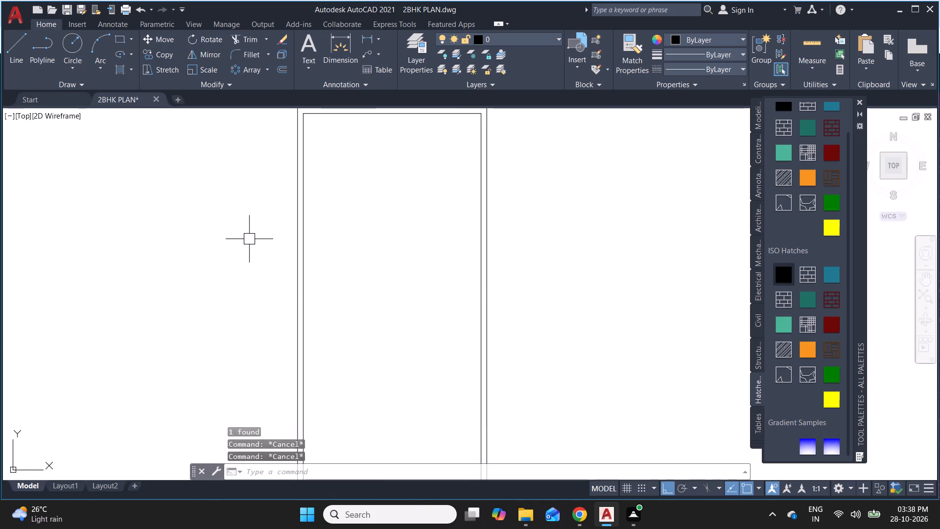
{"action": "key", "text": "Escape"}
{"action": "key", "text": "Escape"}
Offset the inner line of the left wall 11'5" to the right to start a vertical partition.
{"action": "key", "text": "o"}
{"action": "key", "text": "Return"}
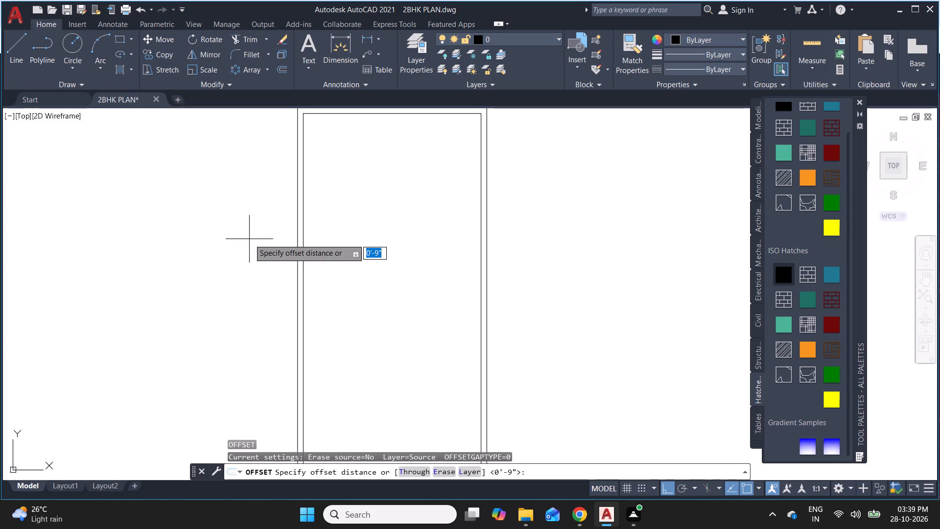
{"action": "type", "text": "11'5\""}
{"action": "key", "text": "Return"}
{"action": "scroll", "coordinate": [263, 295], "scroll_direction": "down", "scroll_amount": 1}
{"action": "left_click", "coordinate": [293, 223]}
{"action": "left_click", "coordinate": [315, 228]}
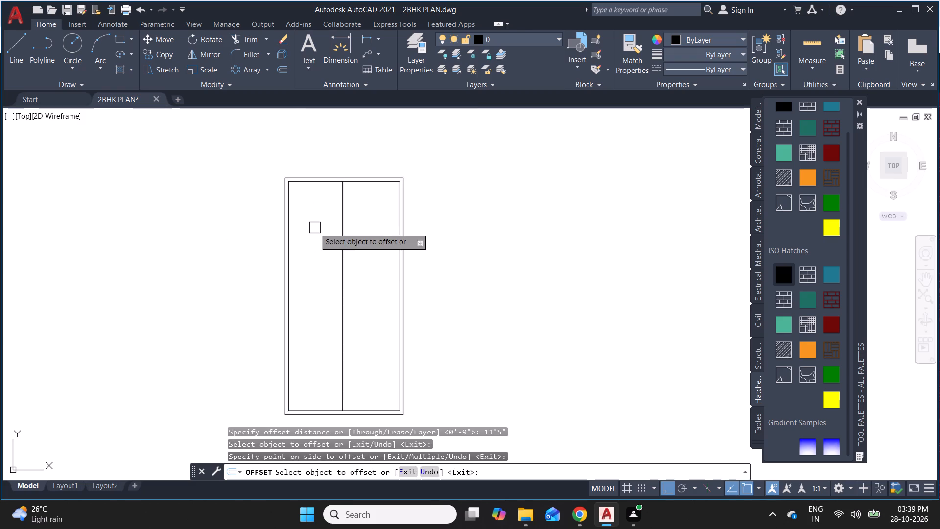
{"action": "key", "text": "Escape"}
{"action": "key", "text": "Escape"}
Offset the vertical partition line 4" to the right to give the partition its thickness.
{"action": "key", "text": "o"}
{"action": "key", "text": "Return"}
{"action": "type", "text": "4\""}
{"action": "key", "text": "Return"}
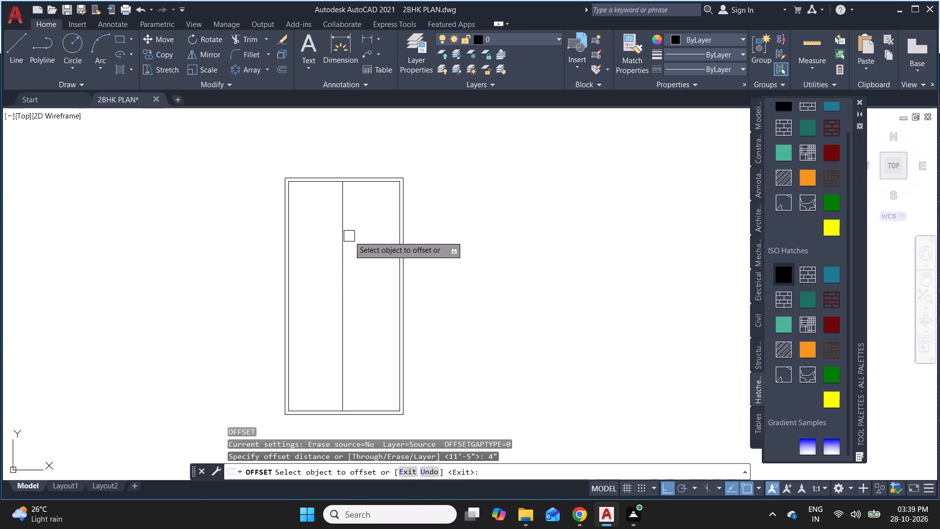
{"action": "left_click", "coordinate": [344, 241]}
{"action": "left_click", "coordinate": [358, 240]}
{"action": "key", "text": "Escape"}
{"action": "key", "text": "Escape"}
Offset the inner line of the top wall 4'6" downward to start a horizontal partition.
{"action": "scroll", "coordinate": [304, 178], "scroll_direction": "up", "scroll_amount": 2}
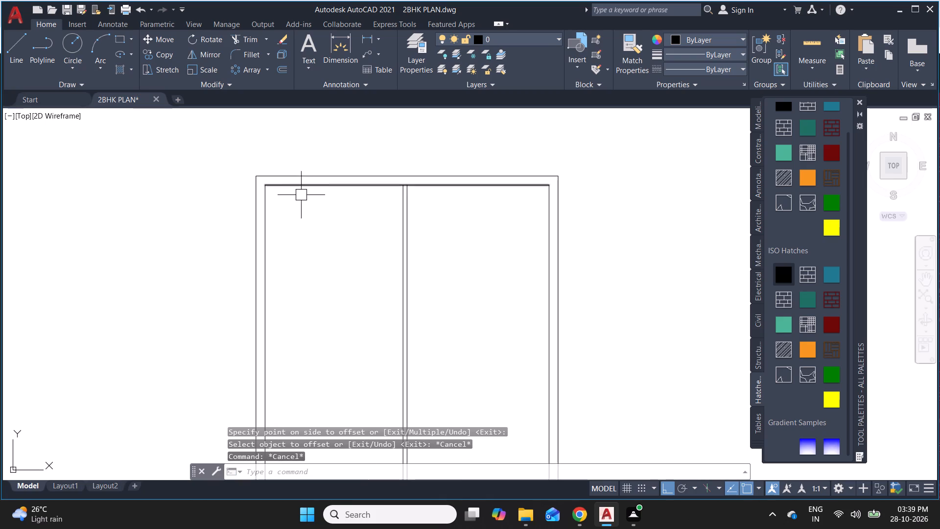
{"action": "scroll", "coordinate": [301, 197], "scroll_direction": "down", "scroll_amount": 1}
{"action": "key", "text": "Escape"}
{"action": "key", "text": "Escape"}
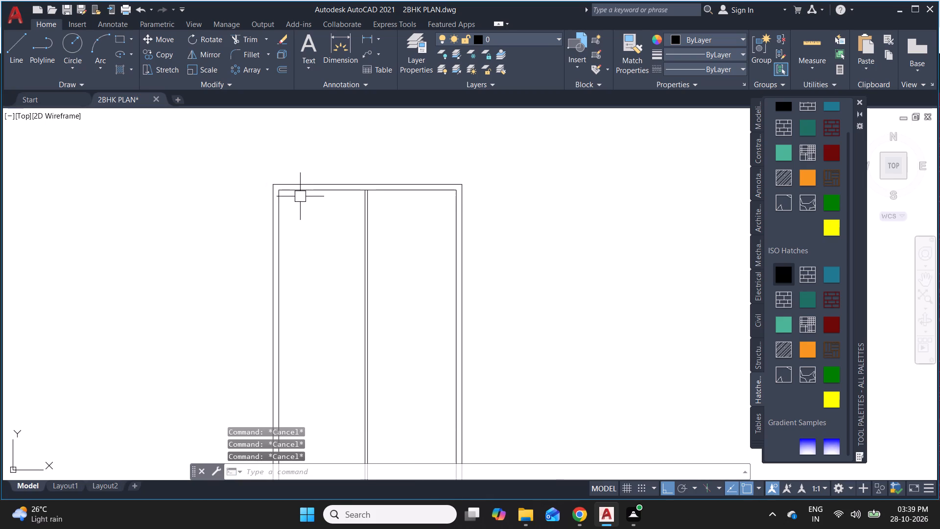
{"action": "key", "text": "o"}
{"action": "key", "text": "Return"}
{"action": "type", "text": "4'5"}
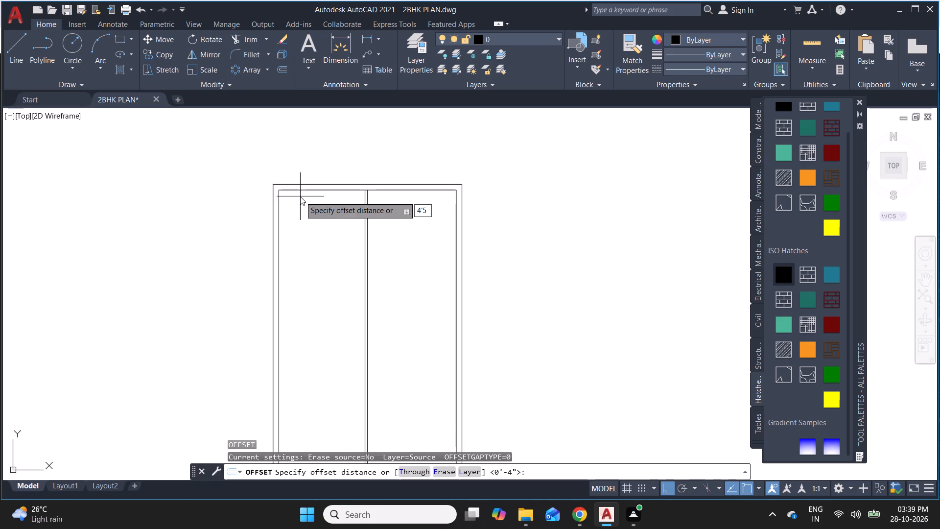
{"action": "key", "text": "BackSpace"}
{"action": "type", "text": "6\""}
{"action": "key", "text": "Return"}
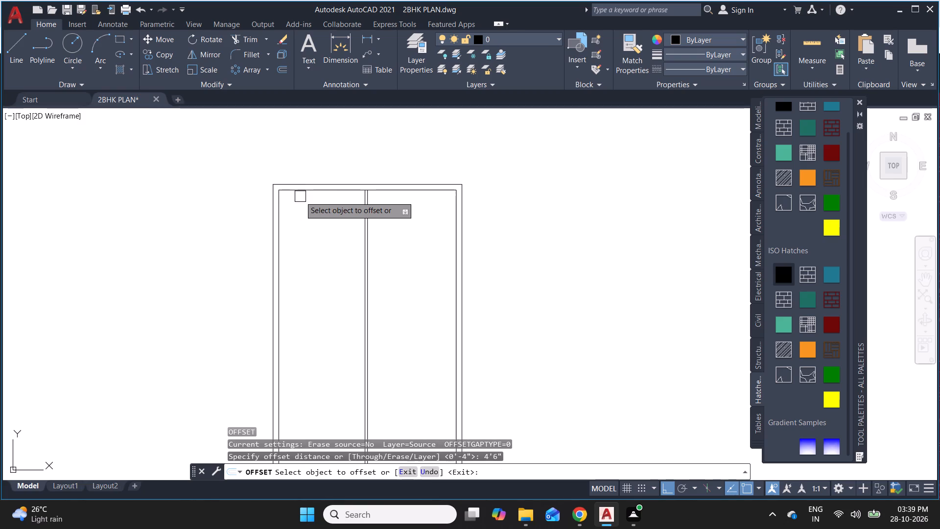
{"action": "left_click", "coordinate": [309, 192]}
{"action": "left_click", "coordinate": [311, 233]}
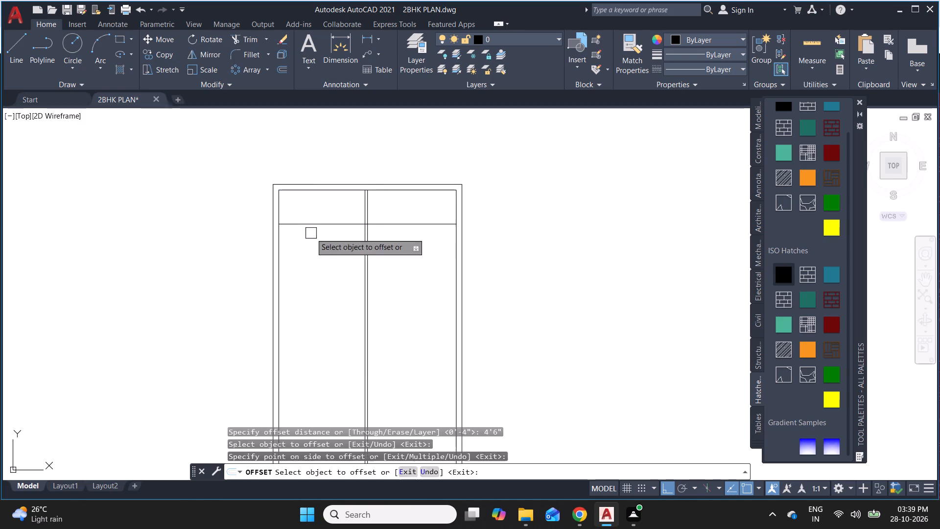
{"action": "key", "text": "Escape"}
{"action": "key", "text": "Escape"}
Offset the horizontal partition line 4" downward to give the partition its thickness.
{"action": "key", "text": "o"}
{"action": "key", "text": "Return"}
{"action": "type", "text": "4\""}
{"action": "key", "text": "Return"}
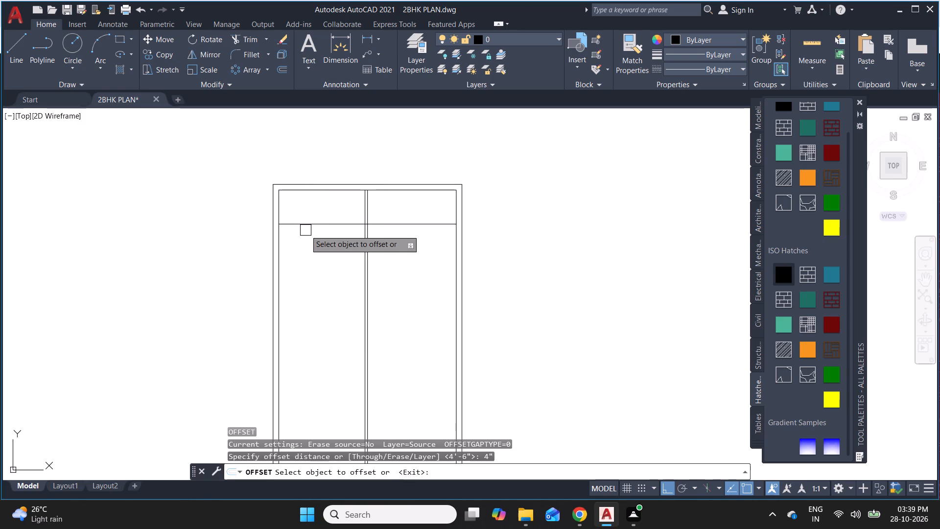
{"action": "left_click", "coordinate": [325, 223]}
{"action": "left_click", "coordinate": [321, 248]}
{"action": "key", "text": "Escape"}
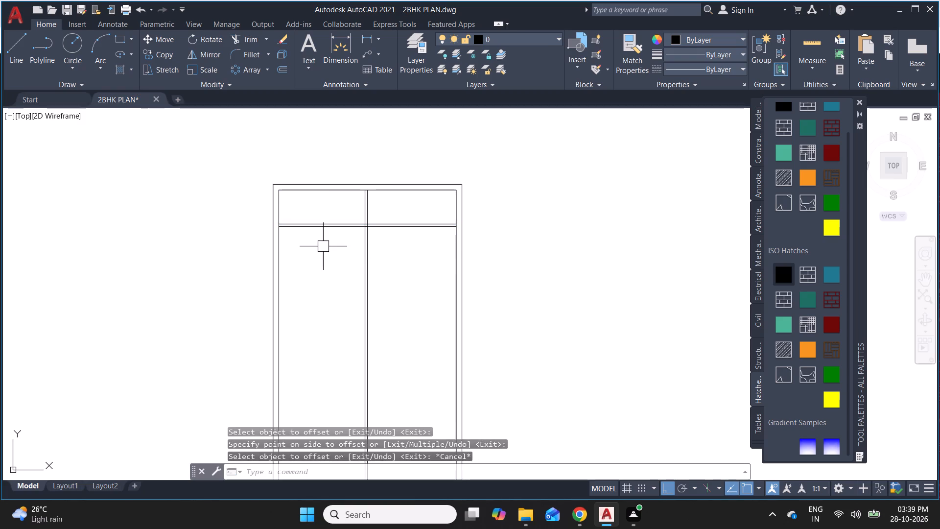
{"action": "key", "text": "Escape"}
{"action": "key", "text": "Escape"}
{"action": "key", "text": "Escape"}
Offset the lower line of the horizontal partition 7'10" downward to start a second horizontal partition.
{"action": "key", "text": "o"}
{"action": "key", "text": "Return"}
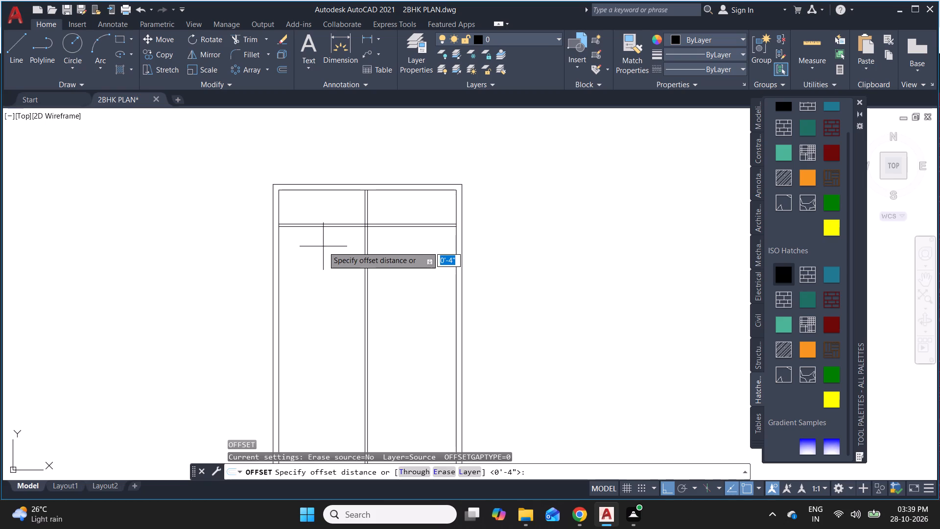
{"action": "type", "text": "7'10\""}
{"action": "key", "text": "Return"}
{"action": "scroll", "coordinate": [327, 234], "scroll_direction": "up", "scroll_amount": 2}
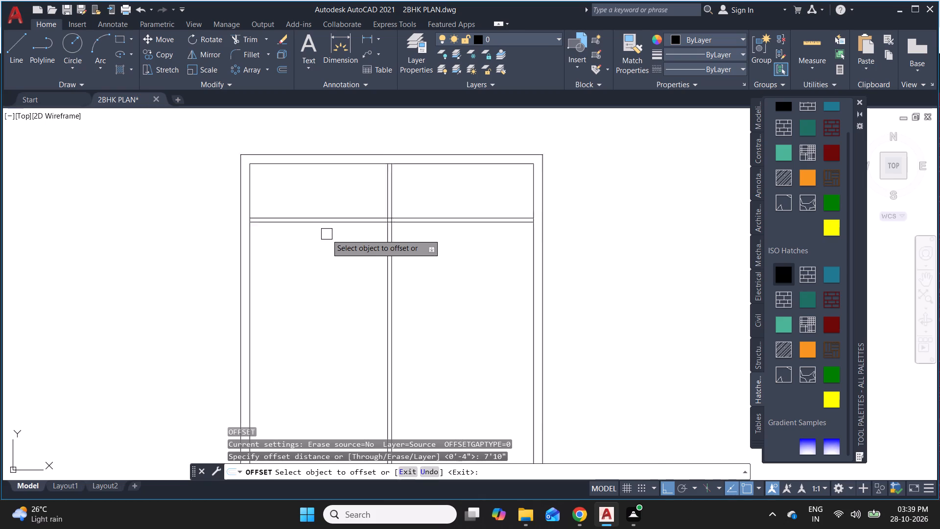
{"action": "left_click", "coordinate": [336, 218]}
{"action": "scroll", "coordinate": [334, 259], "scroll_direction": "down", "scroll_amount": 2}
{"action": "left_click", "coordinate": [333, 276]}
{"action": "key", "text": "Escape"}
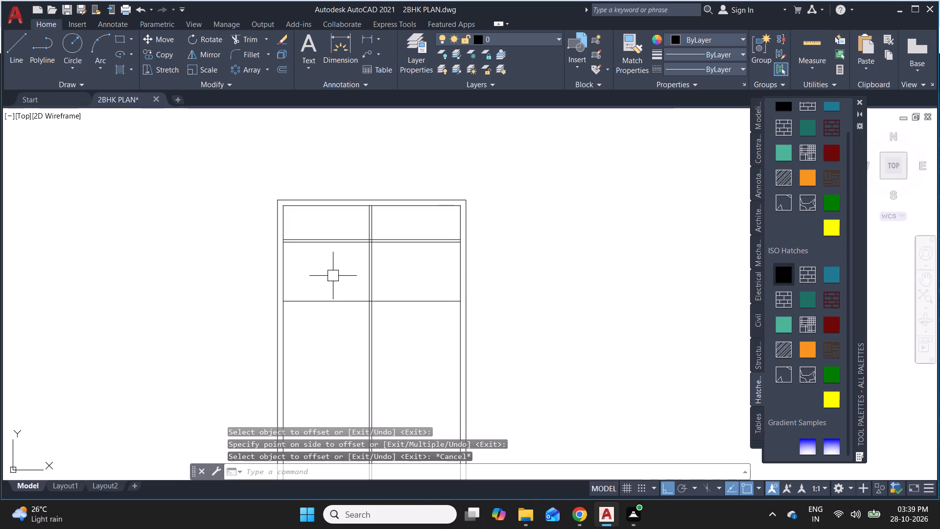
{"action": "key", "text": "Escape"}
{"action": "key", "text": "Escape"}
{"action": "key", "text": "Escape"}
Offset the second horizontal partition line 4" downward to give it its thickness.
{"action": "key", "text": "o"}
{"action": "key", "text": "Return"}
{"action": "type", "text": "4\""}
{"action": "key", "text": "Return"}
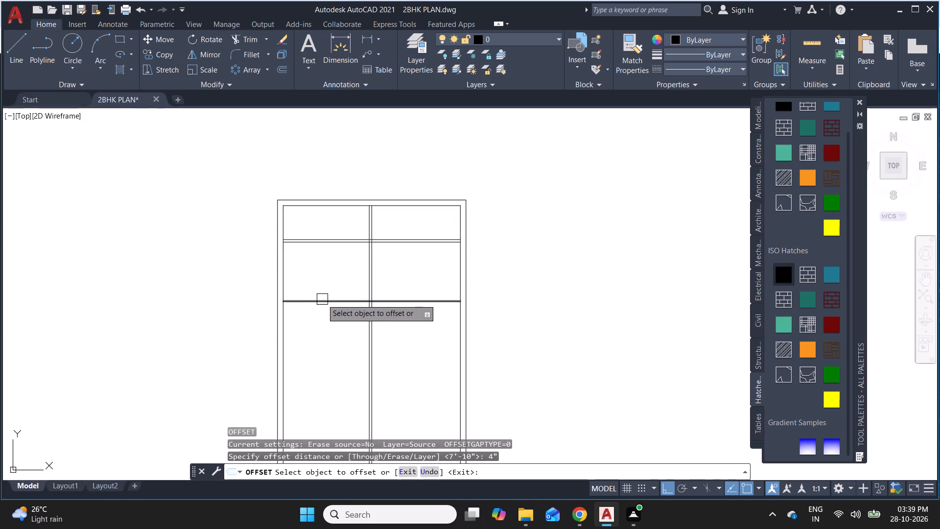
{"action": "left_click", "coordinate": [322, 299]}
{"action": "left_click", "coordinate": [324, 327]}
{"action": "key", "text": "Escape"}
{"action": "key", "text": "Escape"}
{"action": "key", "text": "Escape"}
{"action": "key", "text": "Escape"}
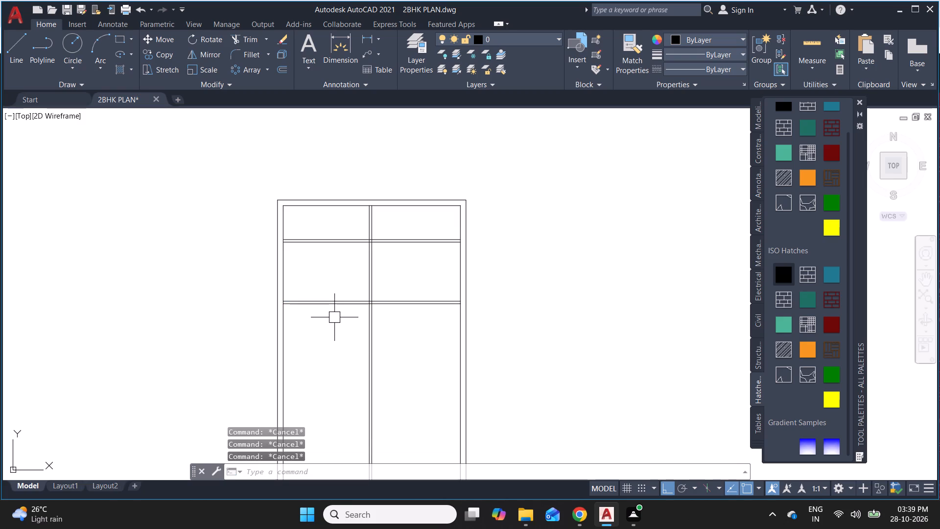
Trim away both lines of the upper horizontal partition on the right side of the vertical partition.
{"action": "key", "text": "t"}
{"action": "type", "text": "R"}
{"action": "key", "text": "space"}
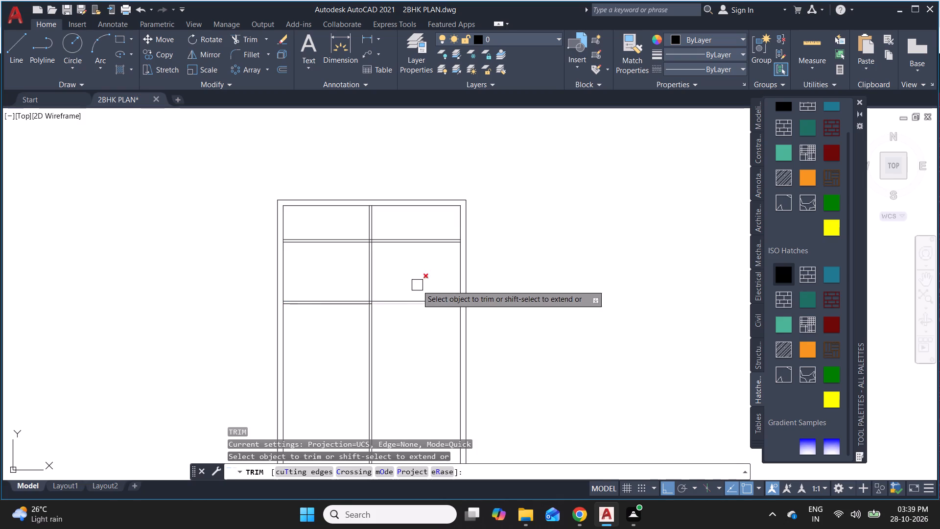
{"action": "left_click_drag", "start_coordinate": [417, 284], "coordinate": [415, 276]}
{"action": "left_click", "coordinate": [411, 231]}
{"action": "scroll", "coordinate": [335, 263], "scroll_direction": "down", "scroll_amount": 1}
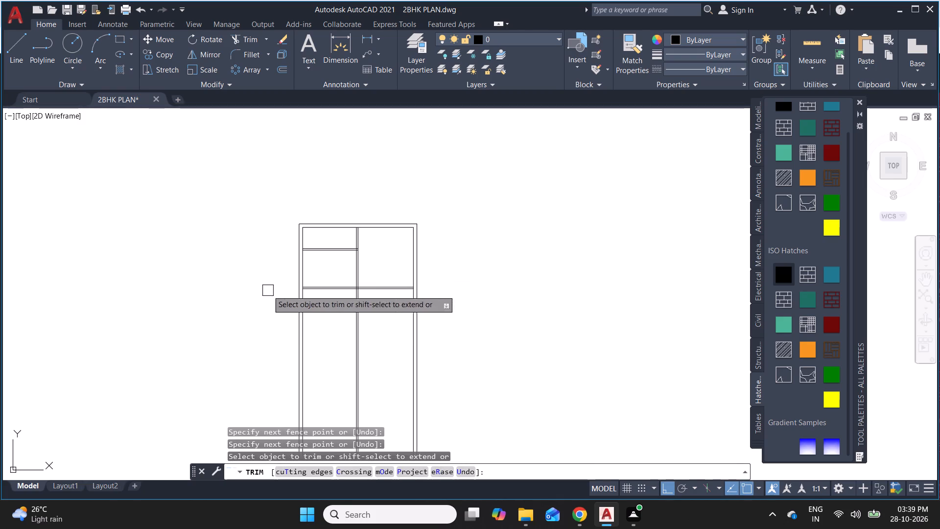
{"action": "key", "text": "Escape"}
{"action": "key", "text": "Escape"}
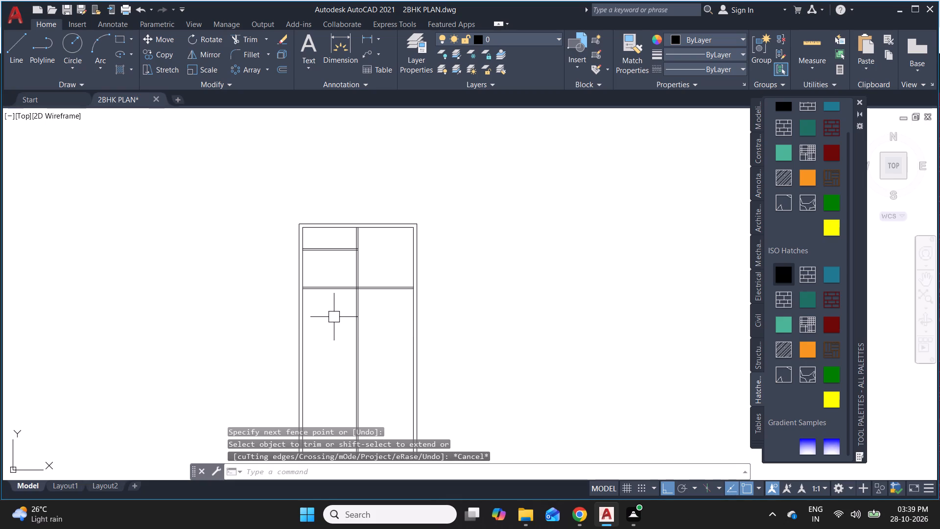
Offset the inner line of the left outer wall 7'5" to the right to start a second vertical partition.
{"action": "key", "text": "o"}
{"action": "key", "text": "Return"}
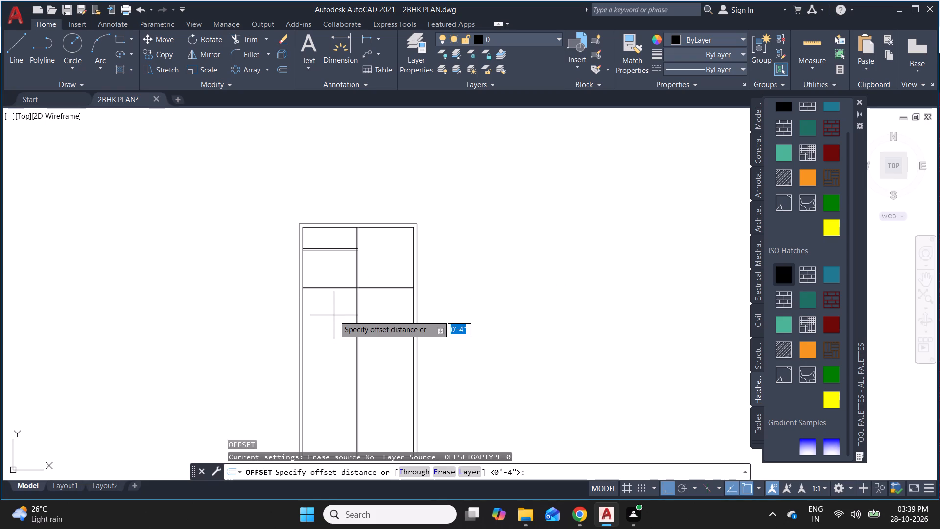
{"action": "type", "text": "7'5\""}
{"action": "key", "text": "Return"}
{"action": "scroll", "coordinate": [194, 245], "scroll_direction": "up", "scroll_amount": 2}
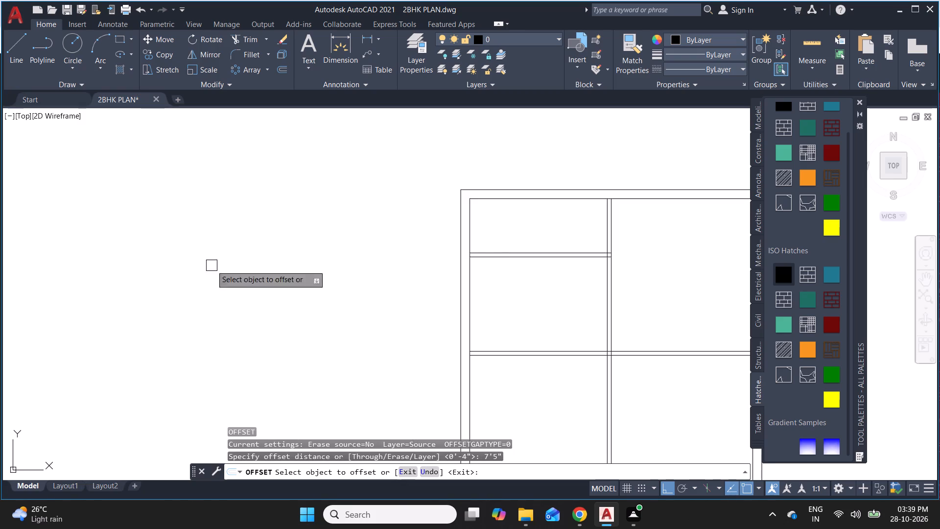
{"action": "scroll", "coordinate": [281, 204], "scroll_direction": "down", "scroll_amount": 2}
{"action": "scroll", "coordinate": [355, 380], "scroll_direction": "up", "scroll_amount": 2}
{"action": "scroll", "coordinate": [355, 236], "scroll_direction": "down", "scroll_amount": 2}
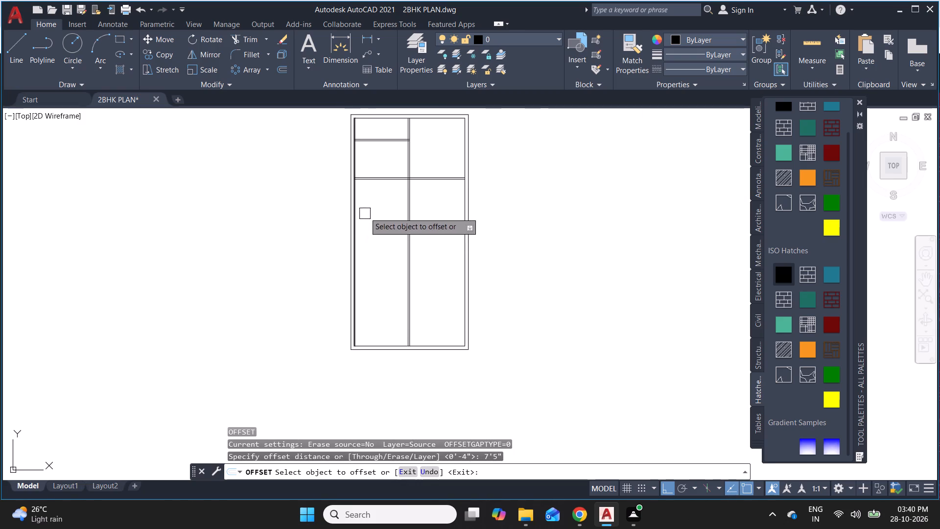
{"action": "left_click", "coordinate": [360, 209]}
{"action": "left_click", "coordinate": [381, 207]}
{"action": "key", "text": "Escape"}
{"action": "key", "text": "Escape"}
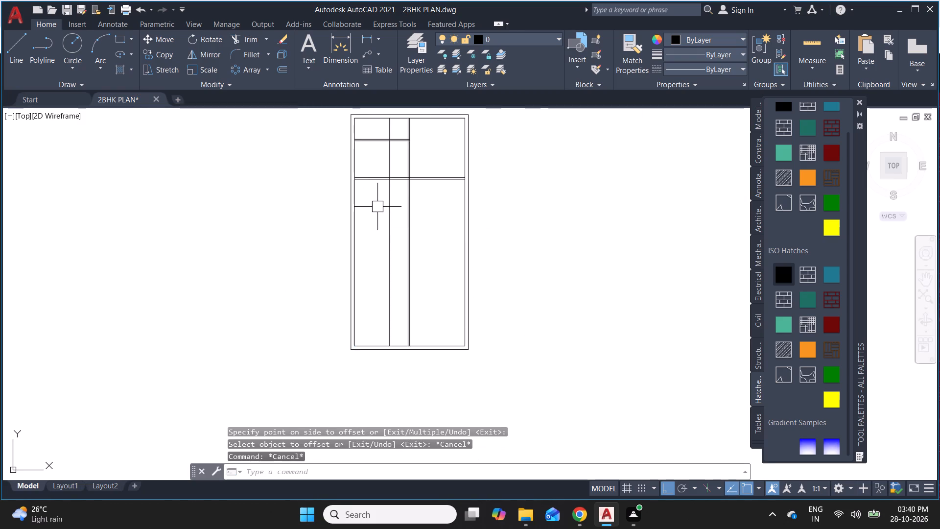
Offset the new vertical partition line 4" to the right to give the partition its thickness.
{"action": "key", "text": "o"}
{"action": "key", "text": "Return"}
{"action": "type", "text": "4\""}
{"action": "key", "text": "Return"}
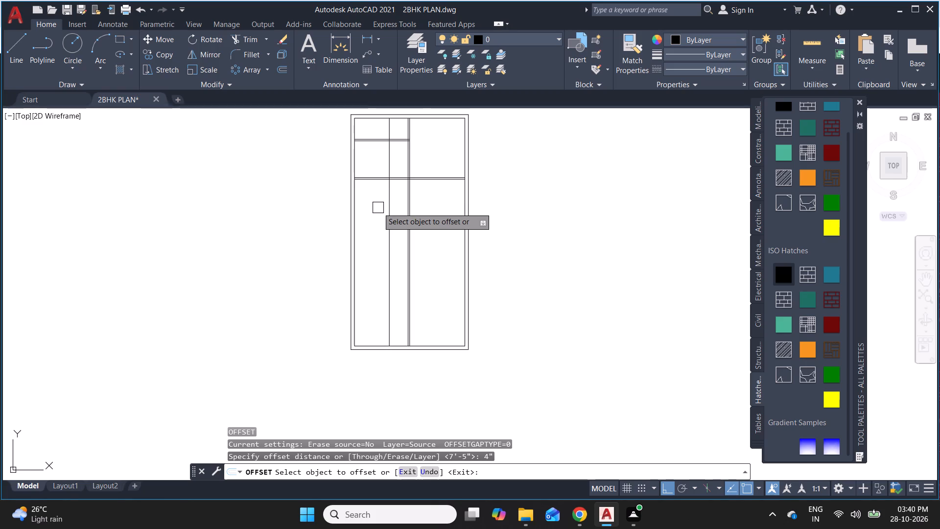
{"action": "left_click", "coordinate": [386, 230]}
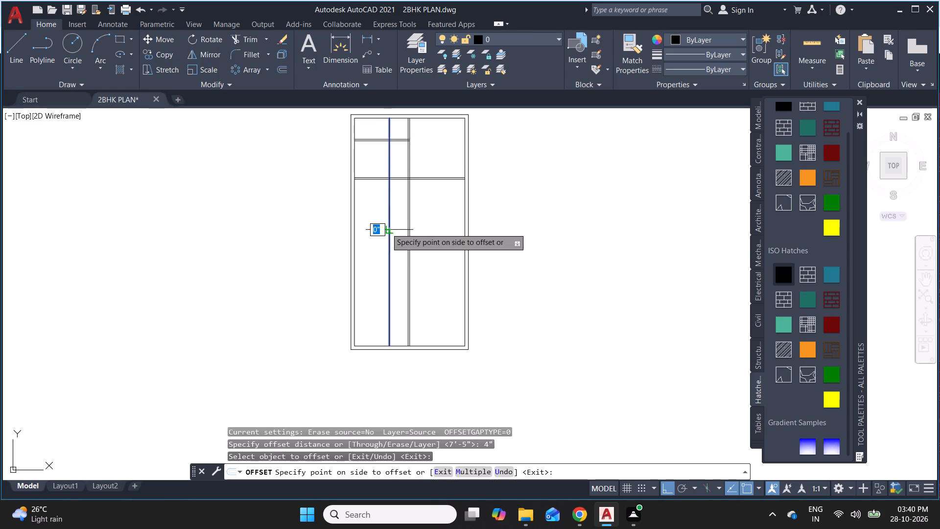
{"action": "left_click", "coordinate": [390, 226]}
{"action": "scroll", "coordinate": [392, 218], "scroll_direction": "up", "scroll_amount": 3}
{"action": "key", "text": "ctrl+z"}
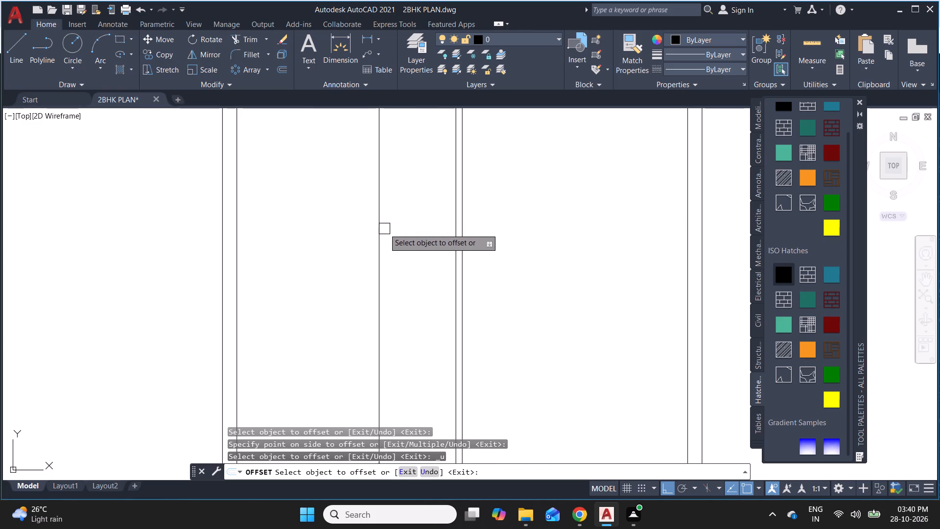
{"action": "left_click", "coordinate": [384, 229]}
{"action": "left_click", "coordinate": [405, 229]}
{"action": "key", "text": "Escape"}
{"action": "key", "text": "Escape"}
{"action": "key", "text": "Escape"}
{"action": "key", "text": "Escape"}
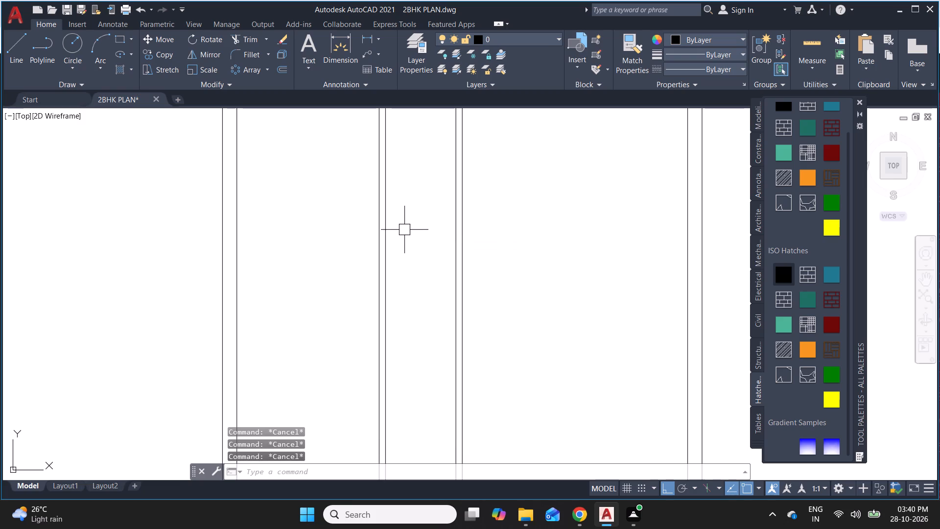
{"action": "key", "text": "Escape"}
Offset the lower line of the second horizontal partition 6'6" downward to start a third horizontal partition.
{"action": "key", "text": "o"}
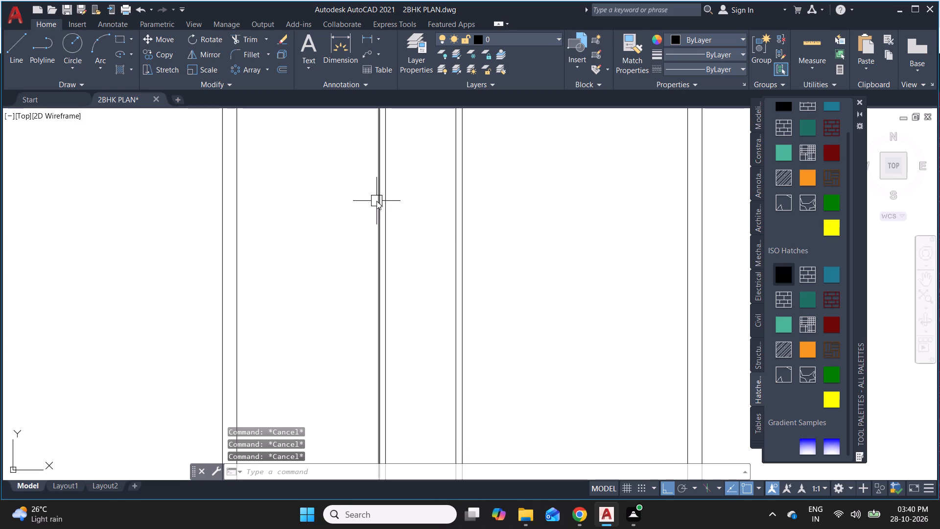
{"action": "key", "text": "Return"}
{"action": "type", "text": "6'"}
{"action": "type", "text": "6\""}
{"action": "key", "text": "Return"}
{"action": "scroll", "coordinate": [344, 217], "scroll_direction": "down", "scroll_amount": 2}
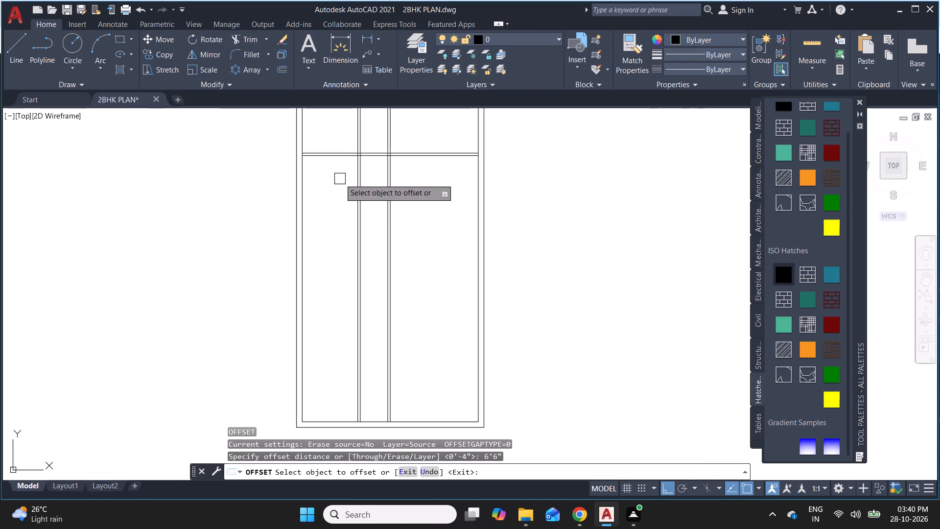
{"action": "scroll", "coordinate": [343, 140], "scroll_direction": "up", "scroll_amount": 3}
{"action": "left_click", "coordinate": [338, 204]}
{"action": "left_click", "coordinate": [329, 263]}
{"action": "key", "text": "Escape"}
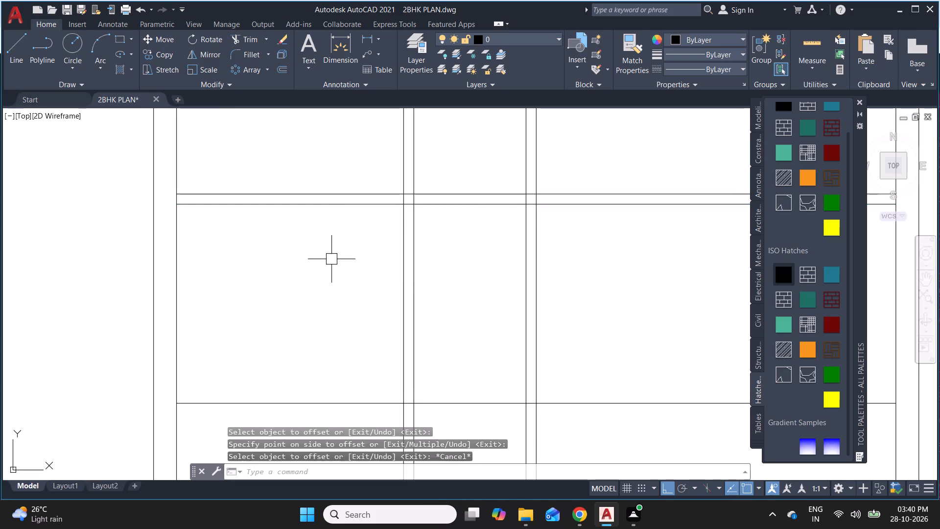
{"action": "key", "text": "Escape"}
{"action": "key", "text": "Escape"}
Offset the third horizontal partition line 4" downward to give it its thickness.
{"action": "key", "text": "o"}
{"action": "key", "text": "Return"}
{"action": "type", "text": "4\""}
{"action": "key", "text": "Return"}
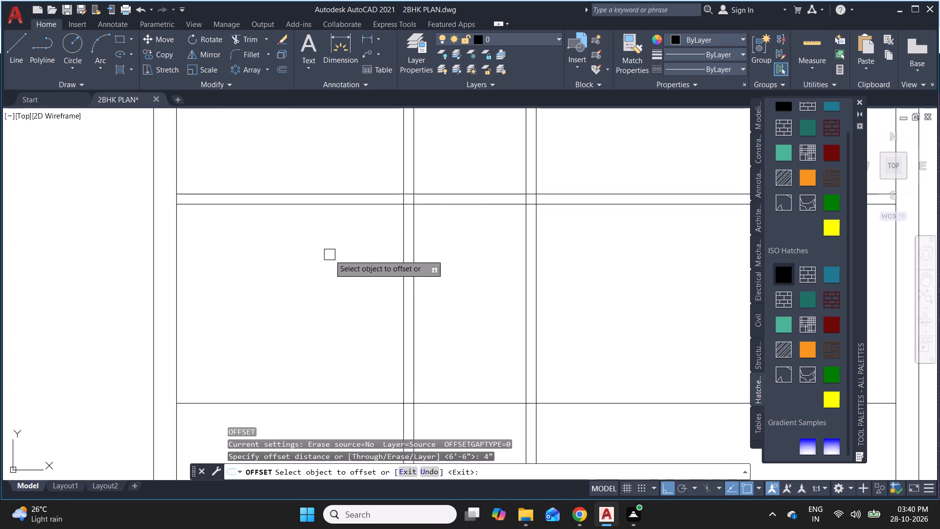
{"action": "left_click", "coordinate": [316, 405]}
{"action": "left_click", "coordinate": [317, 417]}
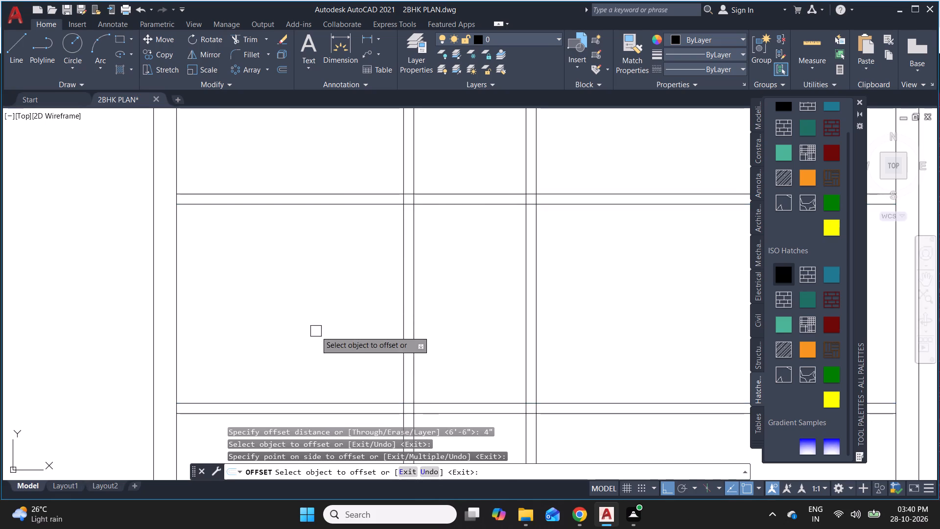
{"action": "scroll", "coordinate": [315, 329], "scroll_direction": "down", "scroll_amount": 2}
{"action": "key", "text": "Escape"}
{"action": "key", "text": "Escape"}
{"action": "key", "text": "Escape"}
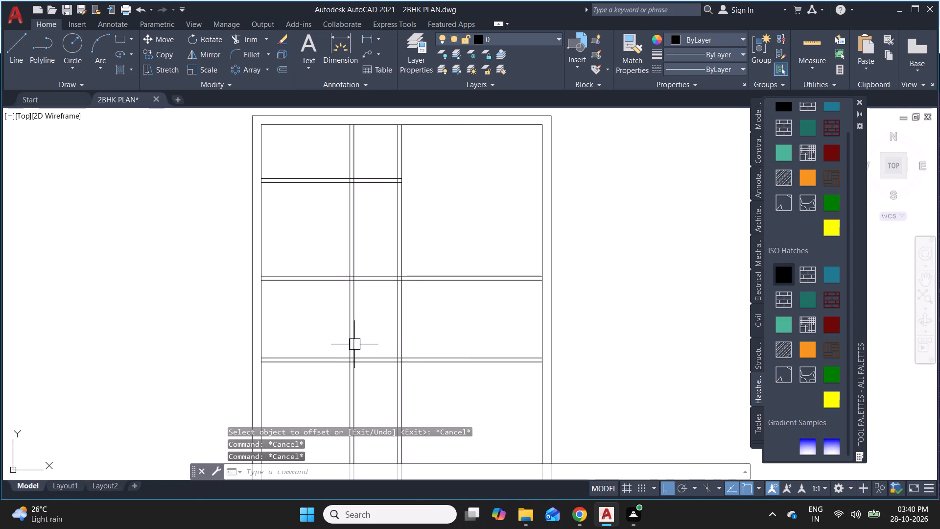
Trim away both lines of the new left-hand vertical partition above the second horizontal partition.
{"action": "key", "text": "t"}
{"action": "key", "text": "r"}
{"action": "key", "text": "space"}
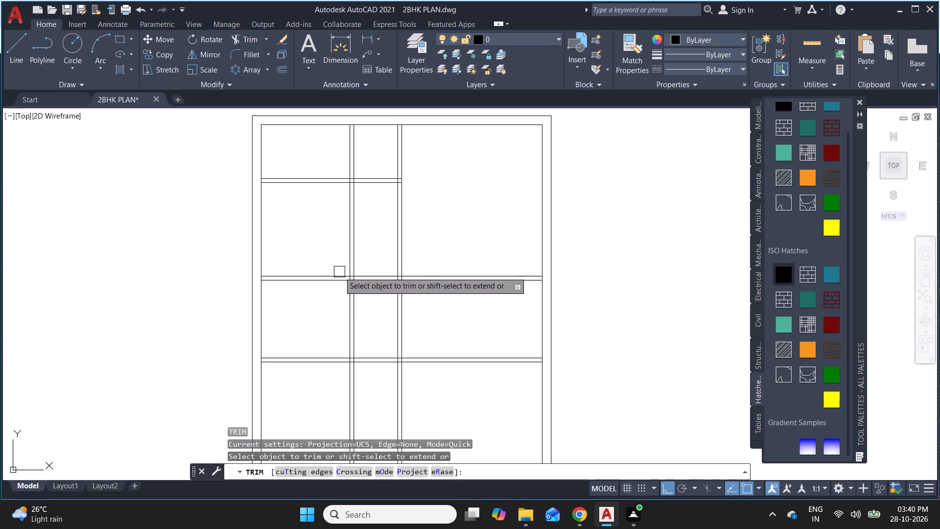
{"action": "scroll", "coordinate": [346, 272], "scroll_direction": "up", "scroll_amount": 5}
{"action": "left_click_drag", "start_coordinate": [340, 287], "coordinate": [517, 321]}
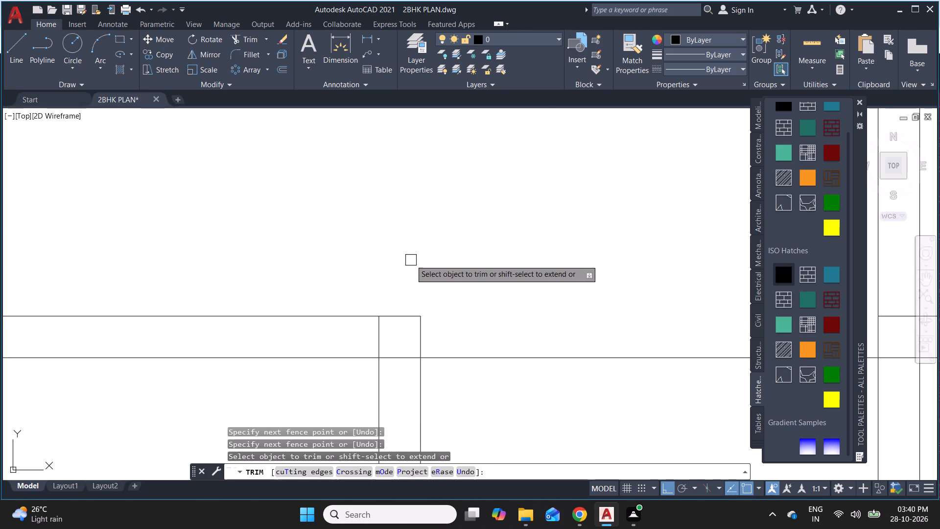
{"action": "key", "text": "ctrl+z"}
{"action": "scroll", "coordinate": [345, 280], "scroll_direction": "up", "scroll_amount": 5}
{"action": "scroll", "coordinate": [395, 260], "scroll_direction": "up", "scroll_amount": 3}
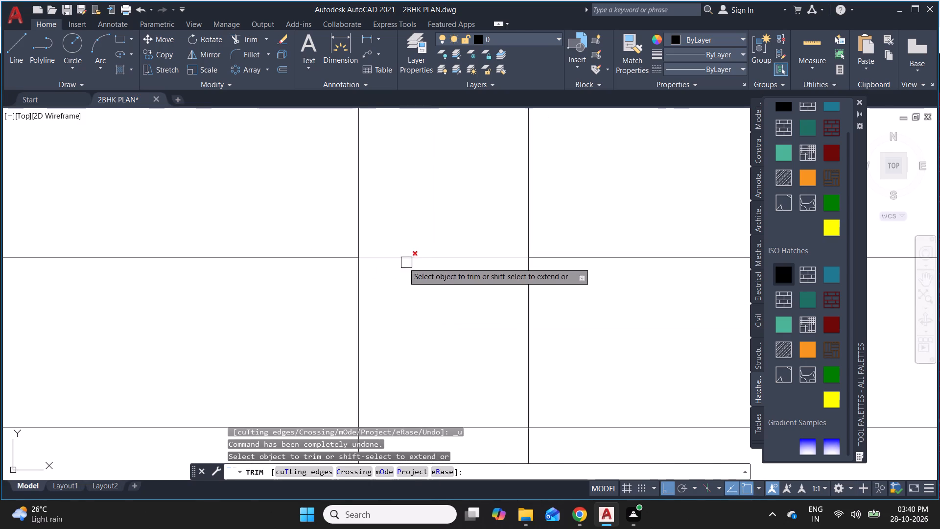
{"action": "left_click_drag", "start_coordinate": [276, 222], "coordinate": [700, 220]}
{"action": "scroll", "coordinate": [400, 218], "scroll_direction": "down", "scroll_amount": 8}
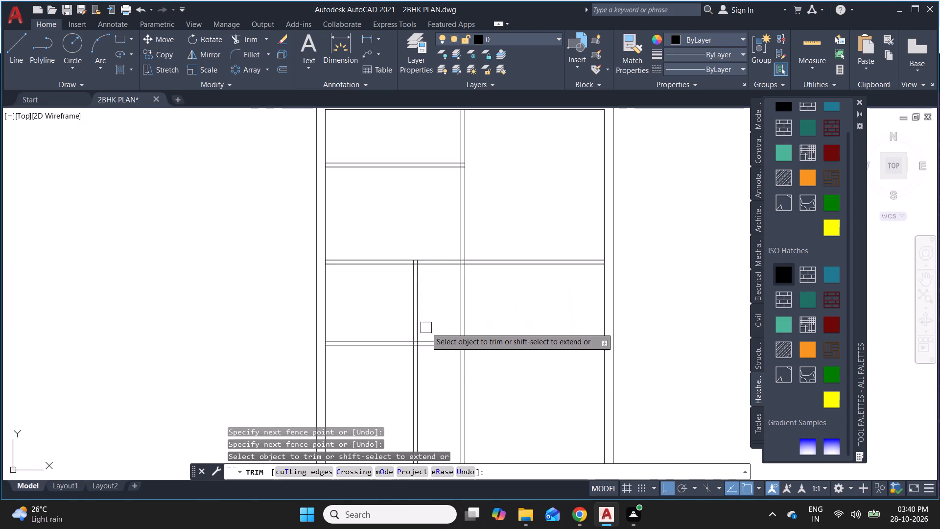
Trim away both lines of the left-hand vertical partition below the third horizontal partition.
{"action": "scroll", "coordinate": [431, 368], "scroll_direction": "up", "scroll_amount": 2}
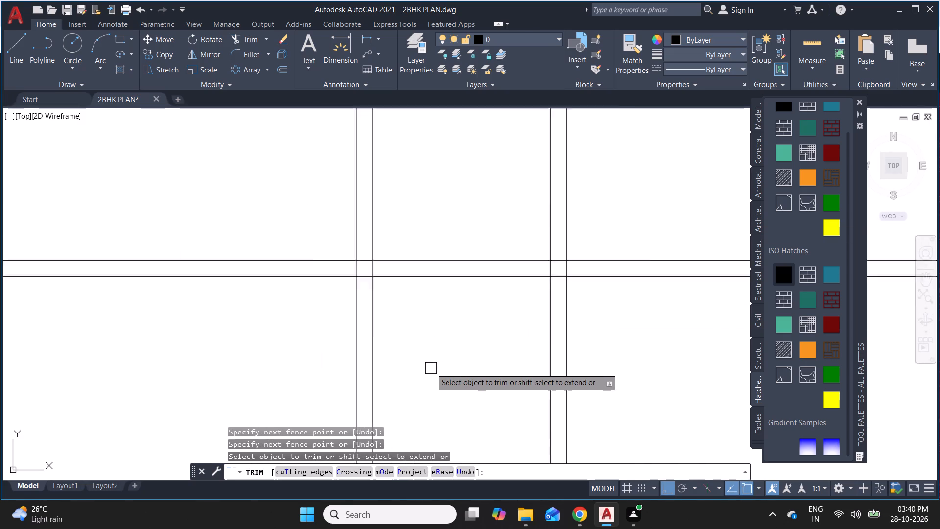
{"action": "scroll", "coordinate": [431, 368], "scroll_direction": "up", "scroll_amount": 2}
{"action": "left_click_drag", "start_coordinate": [262, 278], "coordinate": [408, 278]}
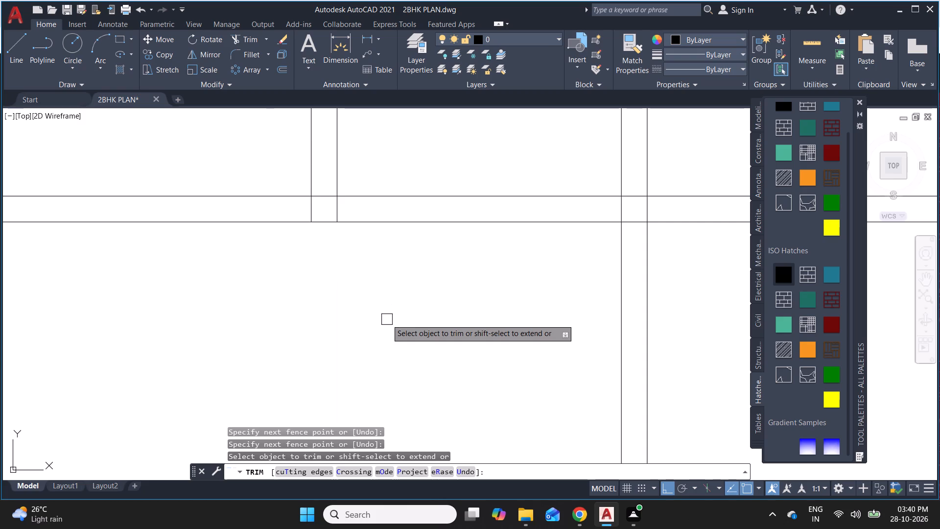
{"action": "scroll", "coordinate": [387, 319], "scroll_direction": "up", "scroll_amount": 1}
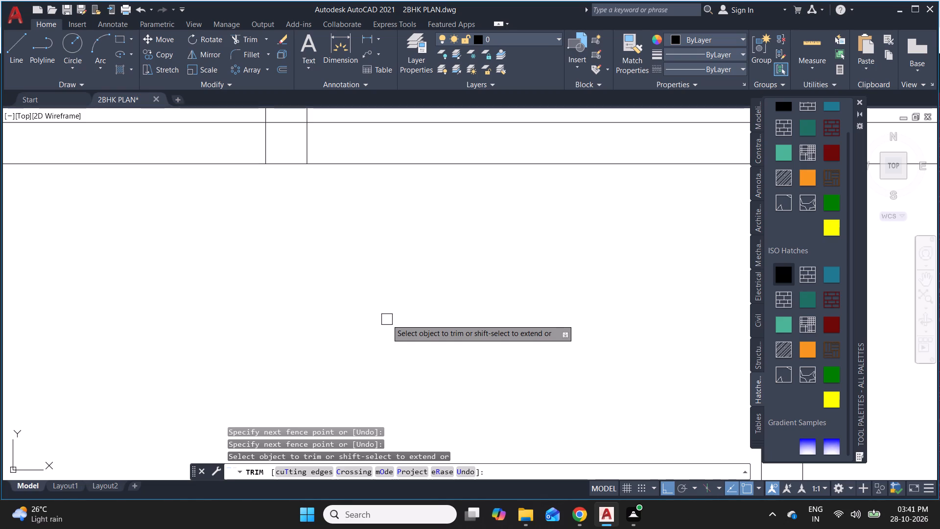
{"action": "key", "text": "Escape"}
{"action": "key", "text": "Escape"}
{"action": "key", "text": "Escape"}
{"action": "key", "text": "Escape"}
Offset the lower line of the third horizontal partition 10' downward to start a fourth horizontal wall.
{"action": "scroll", "coordinate": [438, 42], "scroll_direction": "down", "scroll_amount": 3}
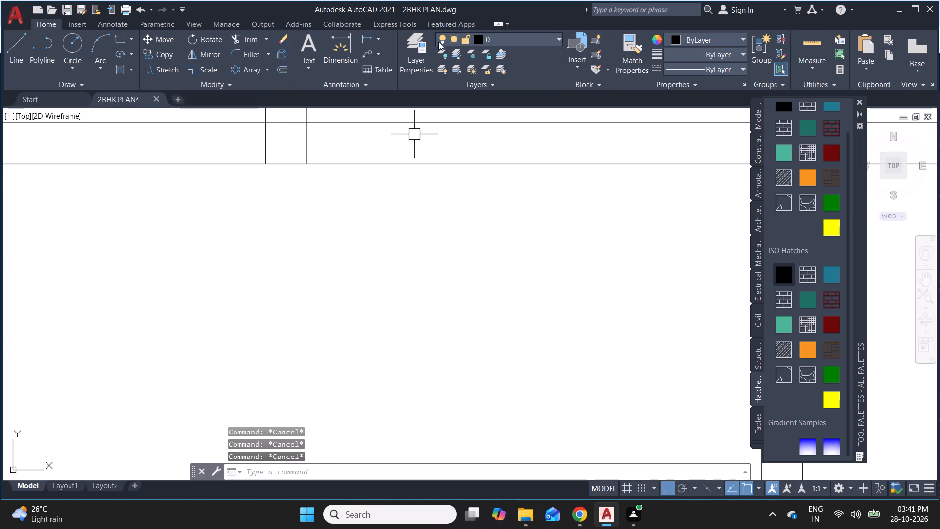
{"action": "scroll", "coordinate": [411, 51], "scroll_direction": "down", "scroll_amount": 1}
{"action": "scroll", "coordinate": [278, 239], "scroll_direction": "down", "scroll_amount": 2}
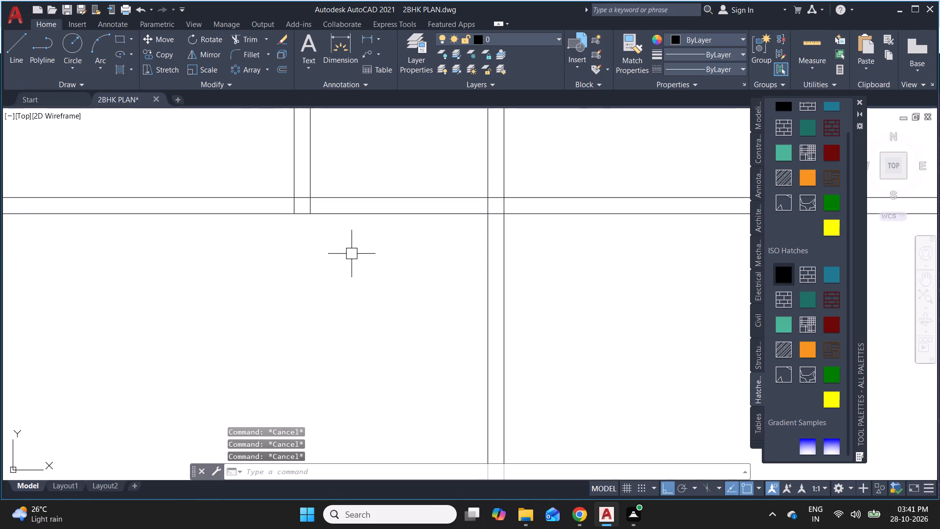
{"action": "key", "text": "Escape"}
{"action": "scroll", "coordinate": [347, 249], "scroll_direction": "down", "scroll_amount": 1}
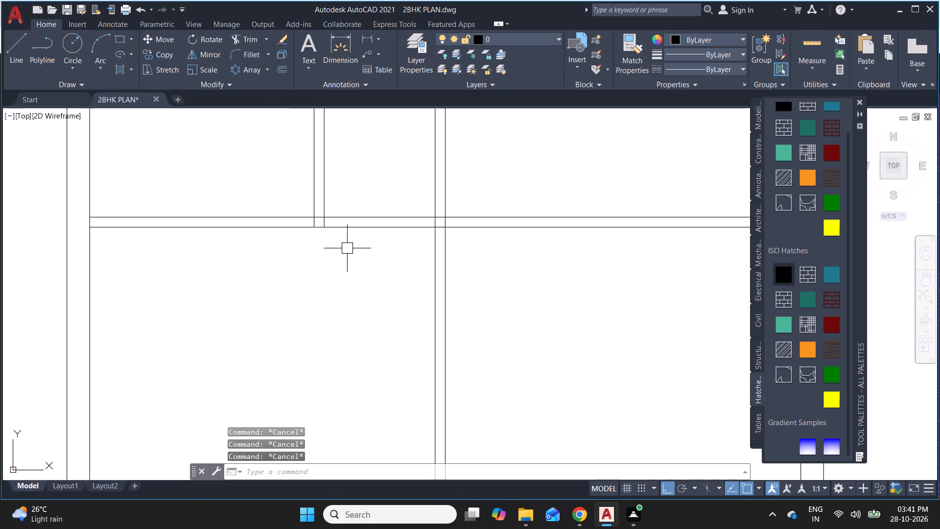
{"action": "scroll", "coordinate": [347, 248], "scroll_direction": "down", "scroll_amount": 3}
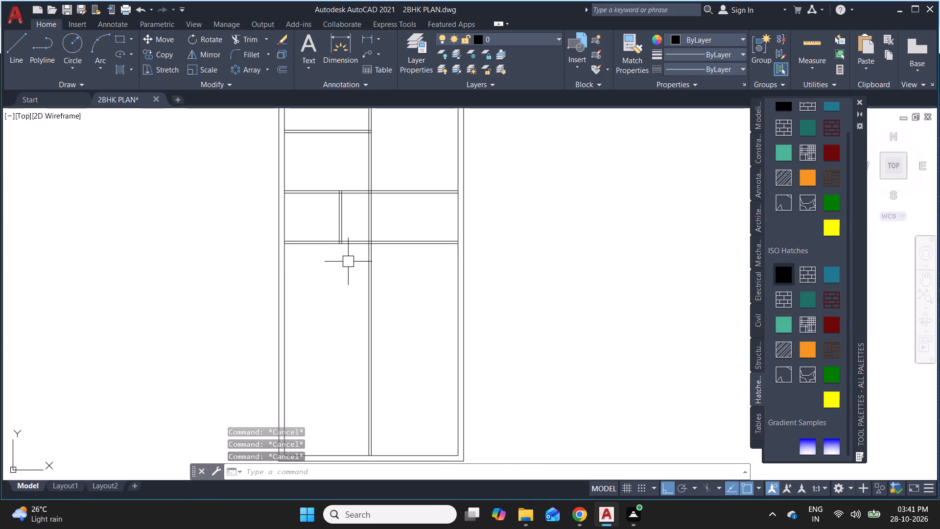
{"action": "key", "text": "o"}
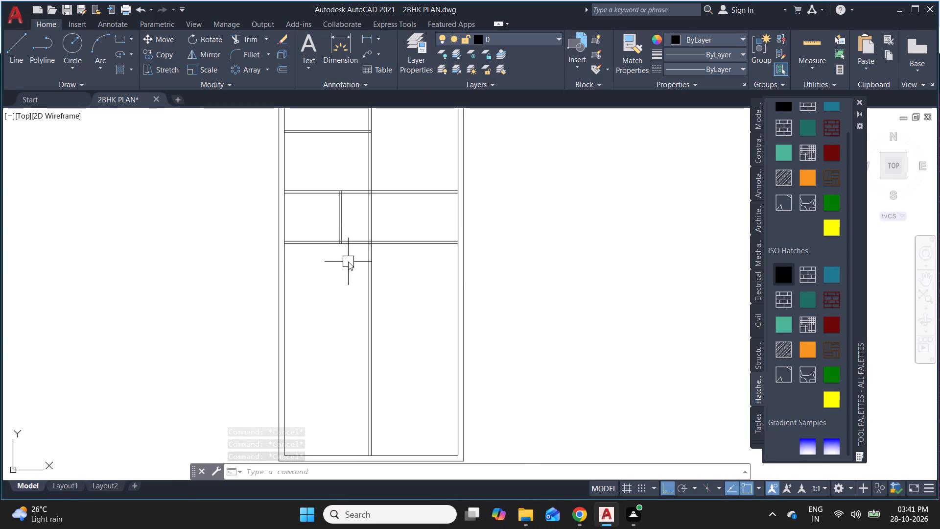
{"action": "key", "text": "Return"}
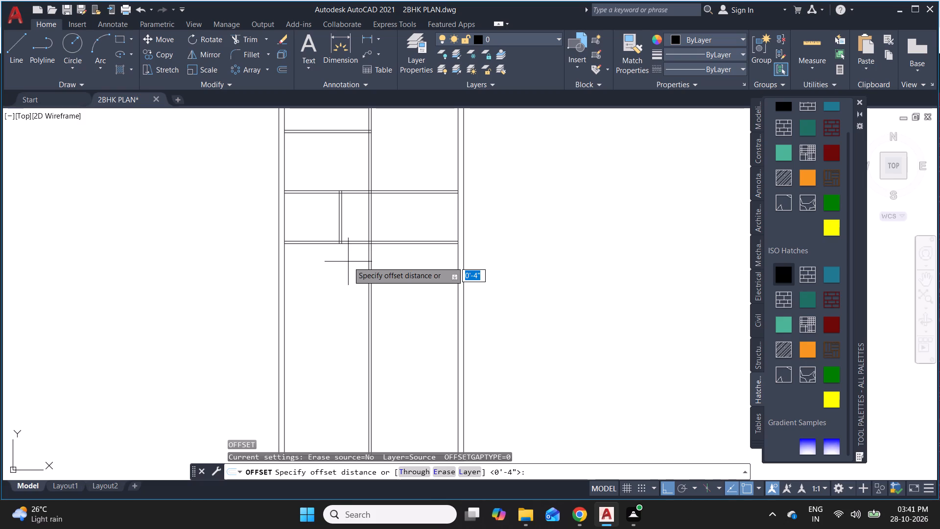
{"action": "type", "text": "10'"}
{"action": "key", "text": "Return"}
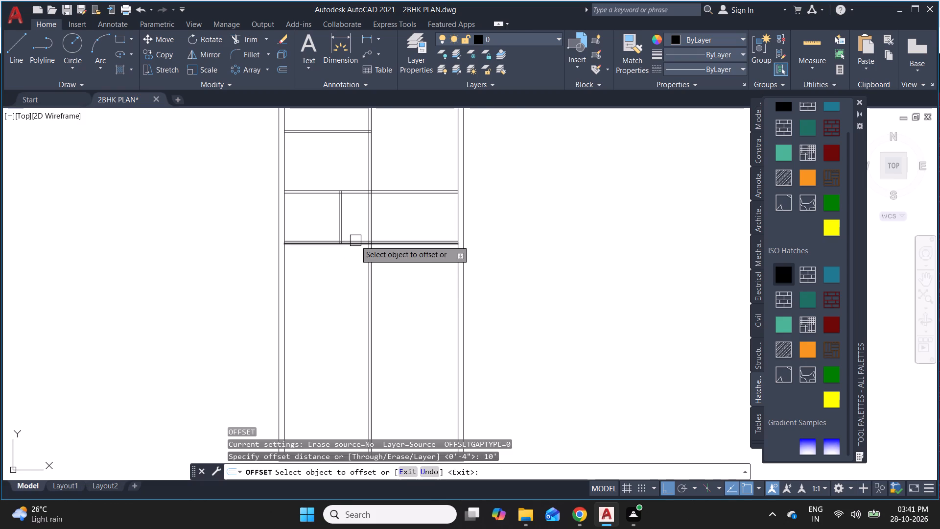
{"action": "scroll", "coordinate": [359, 240], "scroll_direction": "up", "scroll_amount": 3}
{"action": "left_click", "coordinate": [343, 243]}
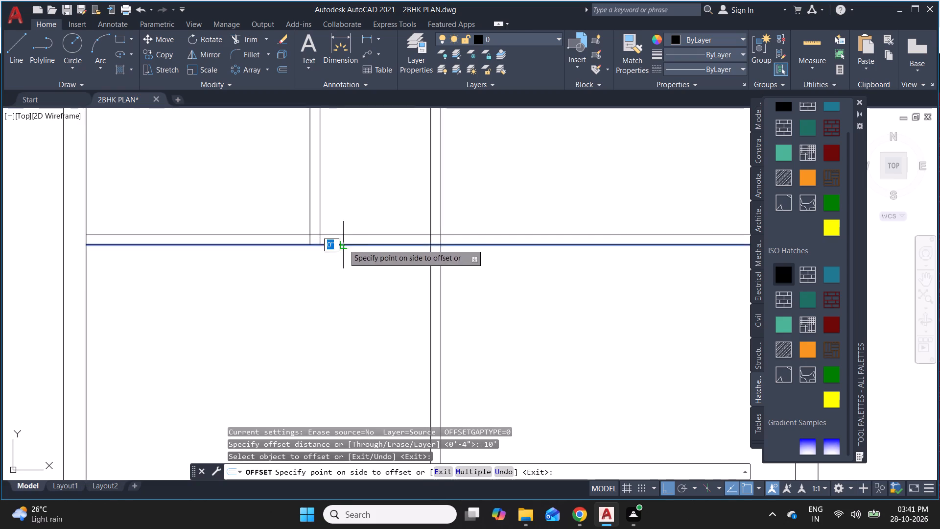
{"action": "scroll", "coordinate": [331, 219], "scroll_direction": "down", "scroll_amount": 2}
{"action": "left_click", "coordinate": [323, 339]}
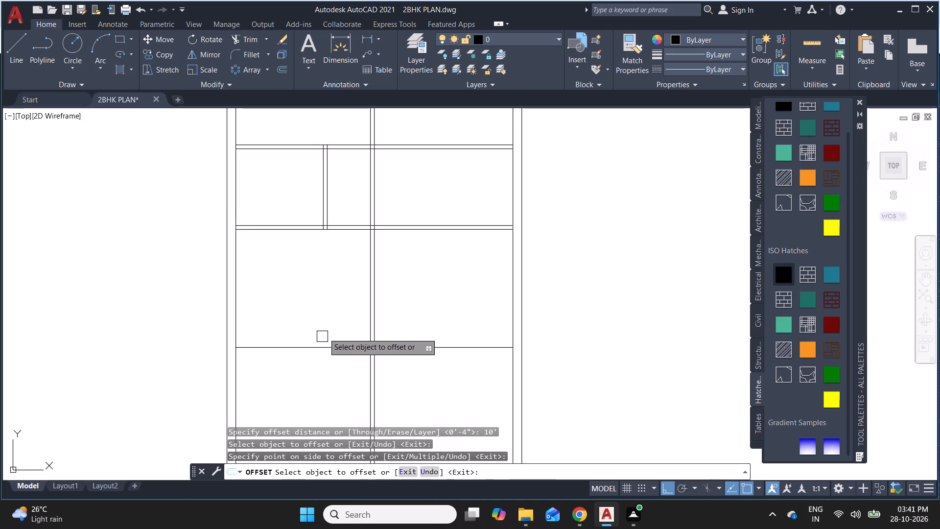
{"action": "key", "text": "Escape"}
{"action": "key", "text": "Escape"}
{"action": "key", "text": "Escape"}
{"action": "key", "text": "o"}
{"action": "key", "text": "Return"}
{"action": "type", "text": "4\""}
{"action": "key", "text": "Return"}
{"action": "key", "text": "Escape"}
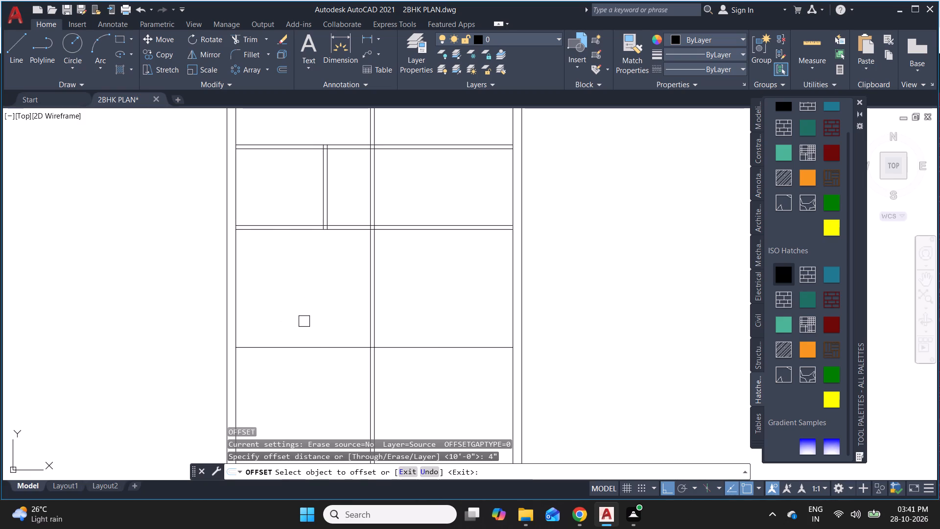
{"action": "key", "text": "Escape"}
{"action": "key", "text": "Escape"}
Offset the fourth horizontal wall line 9" downward to give the wall its thickness.
{"action": "key", "text": "o"}
{"action": "key", "text": "Return"}
{"action": "type", "text": "9\""}
{"action": "key", "text": "Return"}
{"action": "left_click_drag", "start_coordinate": [306, 343], "coordinate": [307, 349]}
{"action": "left_click", "coordinate": [298, 385]}
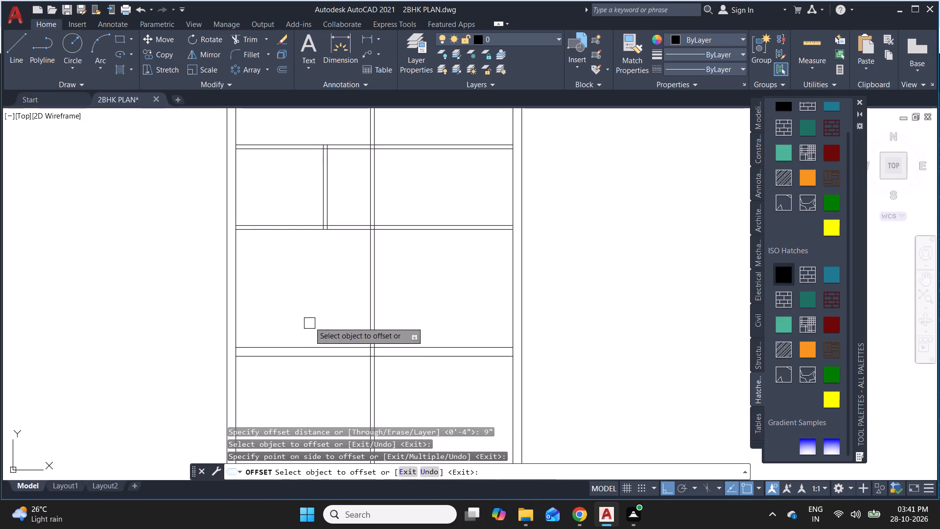
{"action": "key", "text": "Escape"}
{"action": "scroll", "coordinate": [317, 303], "scroll_direction": "down", "scroll_amount": 2}
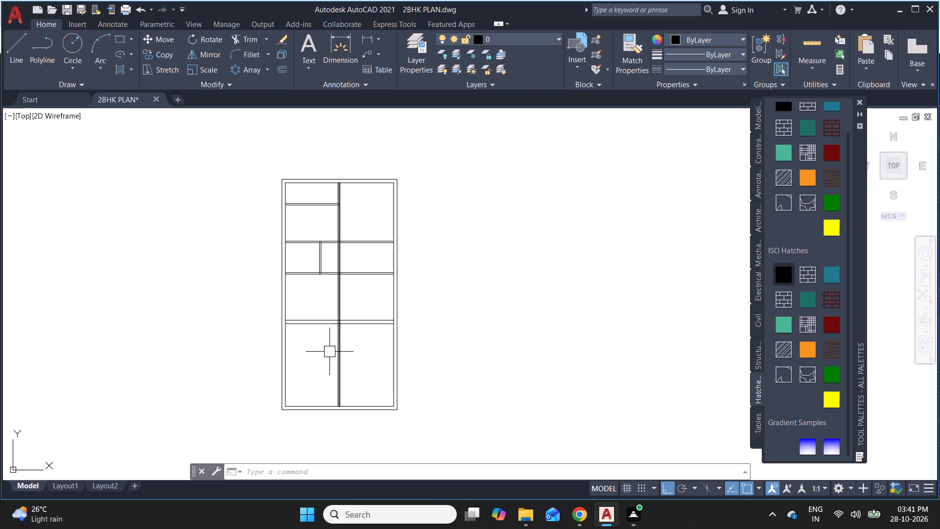
{"action": "key", "text": "Escape"}
{"action": "key", "text": "Escape"}
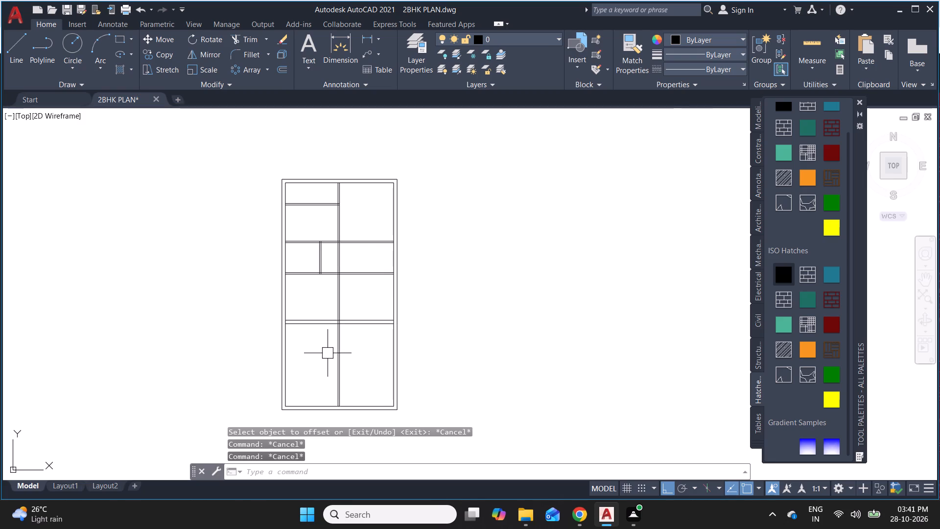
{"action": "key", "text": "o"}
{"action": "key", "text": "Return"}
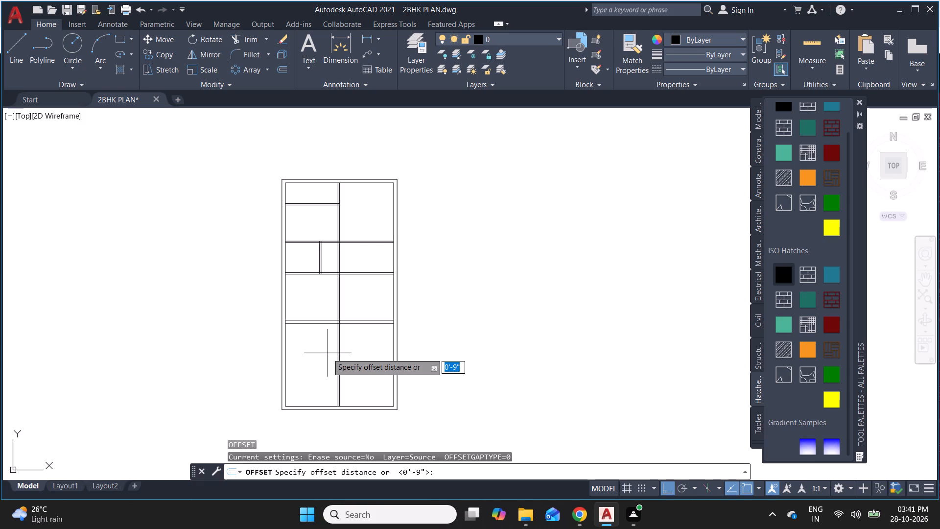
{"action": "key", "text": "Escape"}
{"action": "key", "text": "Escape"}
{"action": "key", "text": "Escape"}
Offset the inner line of the right outer wall 7'5" inward to start a right-hand vertical partition.
{"action": "key", "text": "o"}
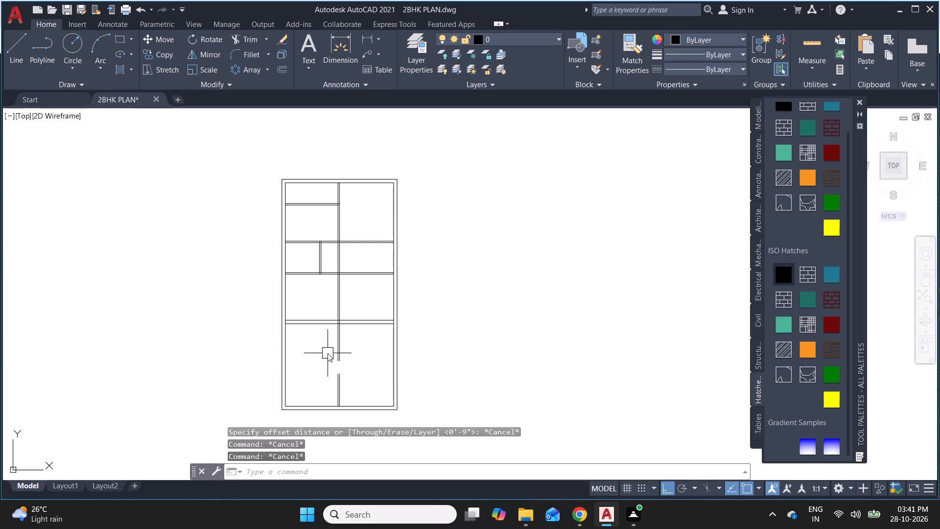
{"action": "key", "text": "Return"}
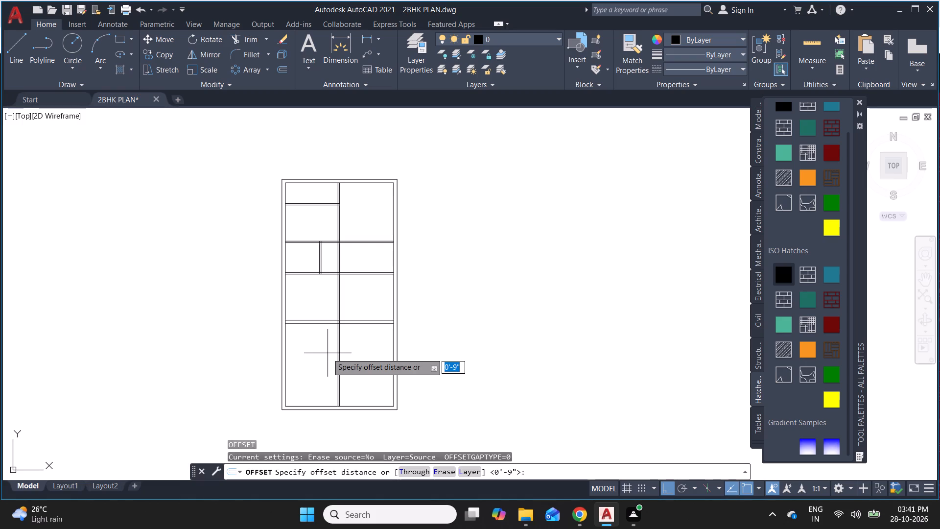
{"action": "type", "text": "7'5"}
{"action": "key", "text": "shift+quotedbl"}
{"action": "key", "text": "Return"}
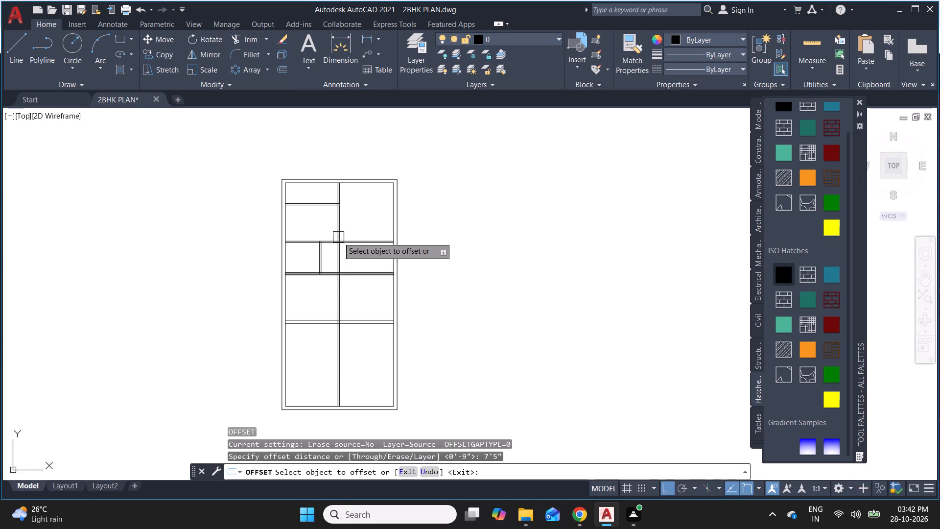
{"action": "scroll", "coordinate": [352, 225], "scroll_direction": "up", "scroll_amount": 1}
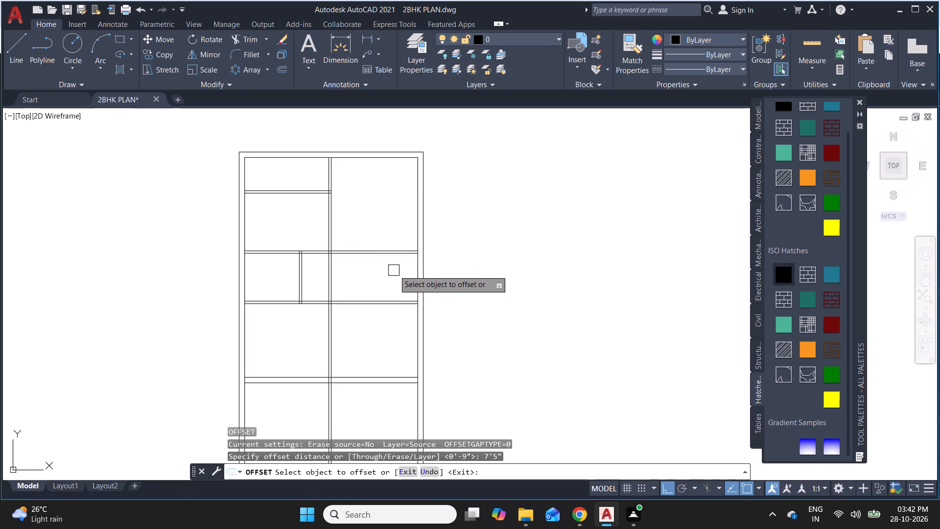
{"action": "left_click", "coordinate": [410, 280]}
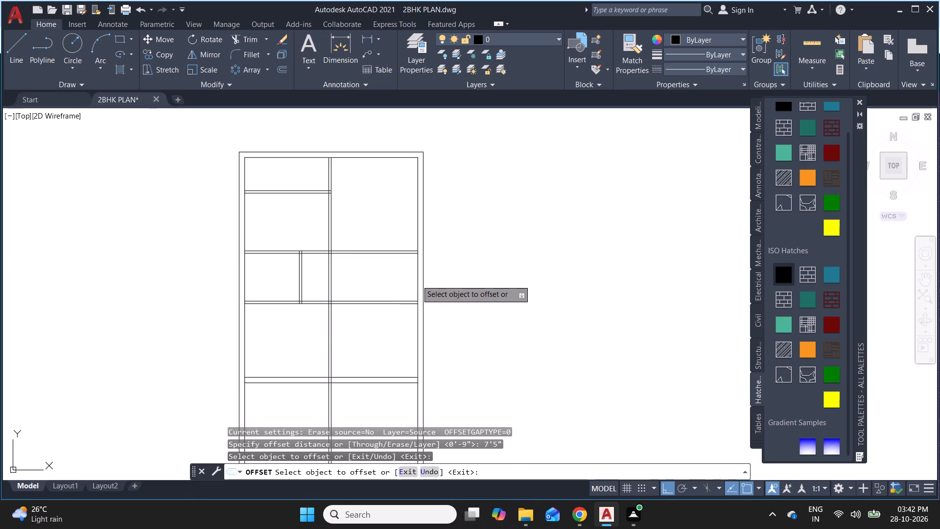
{"action": "left_click", "coordinate": [417, 280]}
{"action": "left_click", "coordinate": [375, 283]}
{"action": "key", "text": "Escape"}
{"action": "key", "text": "Escape"}
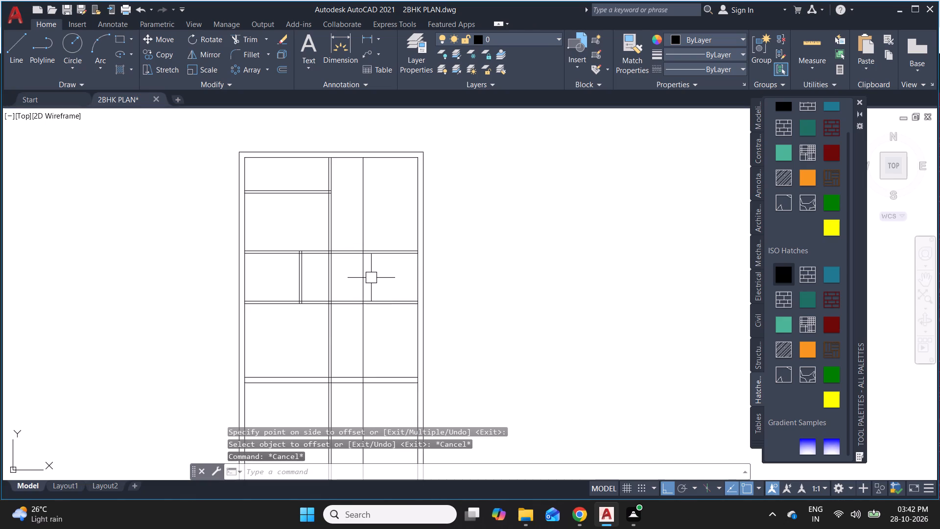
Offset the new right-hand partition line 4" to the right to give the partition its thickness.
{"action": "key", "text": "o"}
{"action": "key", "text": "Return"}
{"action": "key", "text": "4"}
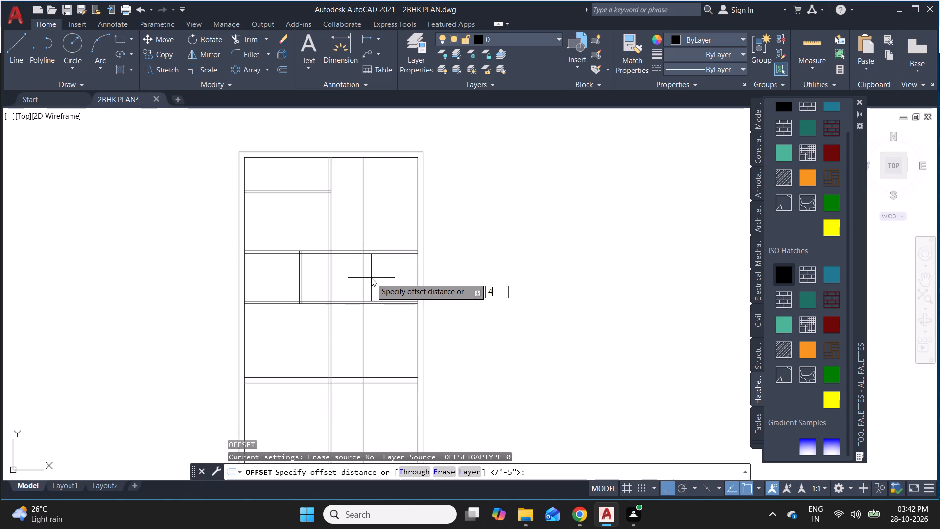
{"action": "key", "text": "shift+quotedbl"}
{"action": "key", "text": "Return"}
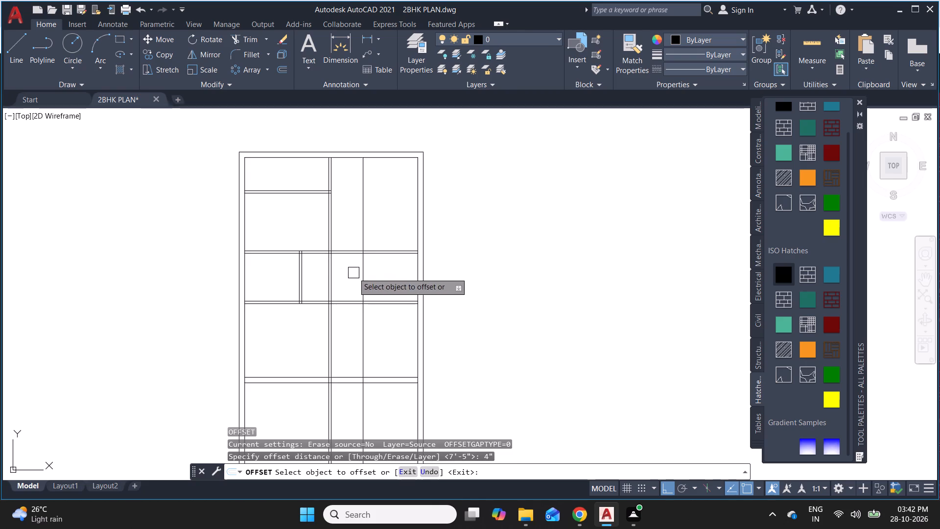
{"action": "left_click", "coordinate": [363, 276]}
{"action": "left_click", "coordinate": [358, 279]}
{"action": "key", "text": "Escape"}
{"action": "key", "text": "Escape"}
Trim away both lines of the new right-hand vertical partition above the second horizontal partition.
{"action": "key", "text": "t"}
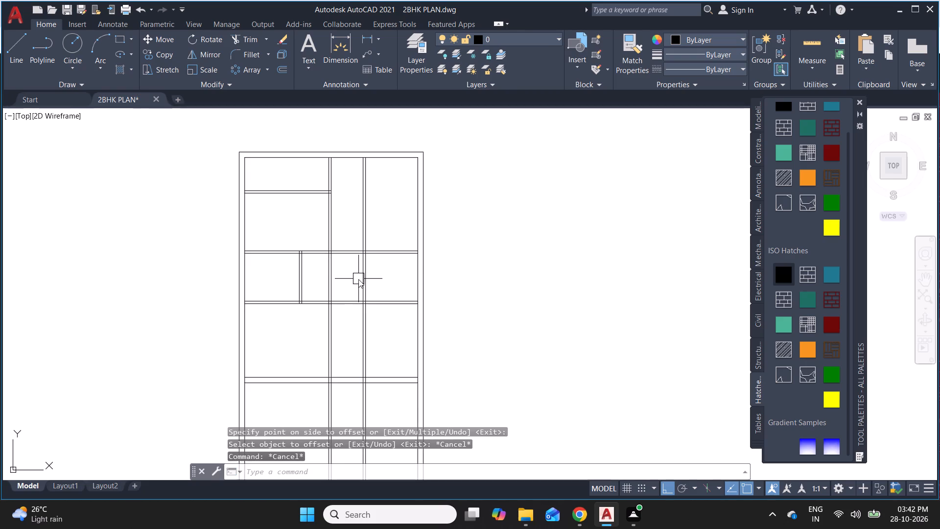
{"action": "type", "text": "R"}
{"action": "key", "text": "space"}
{"action": "scroll", "coordinate": [356, 261], "scroll_direction": "up", "scroll_amount": 4}
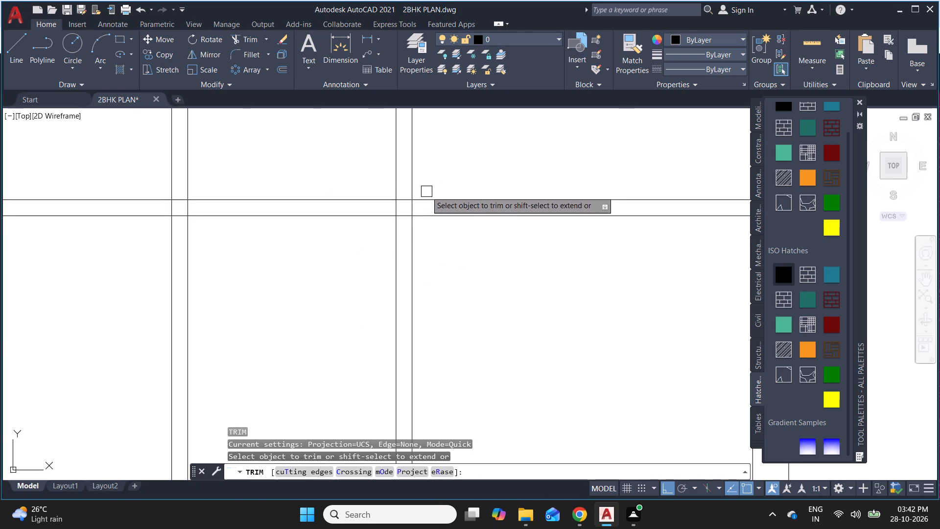
{"action": "left_click_drag", "start_coordinate": [426, 192], "coordinate": [364, 175]}
{"action": "key", "text": "Escape"}
{"action": "scroll", "coordinate": [371, 230], "scroll_direction": "down", "scroll_amount": 3}
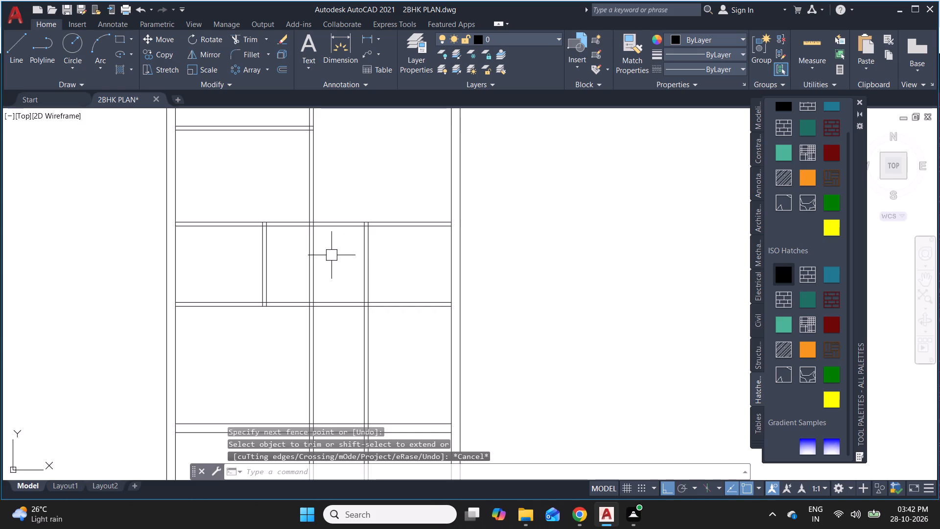
{"action": "key", "text": "Escape"}
{"action": "key", "text": "Escape"}
{"action": "key", "text": "Escape"}
{"action": "key", "text": "Escape"}
{"action": "key", "text": "Escape"}
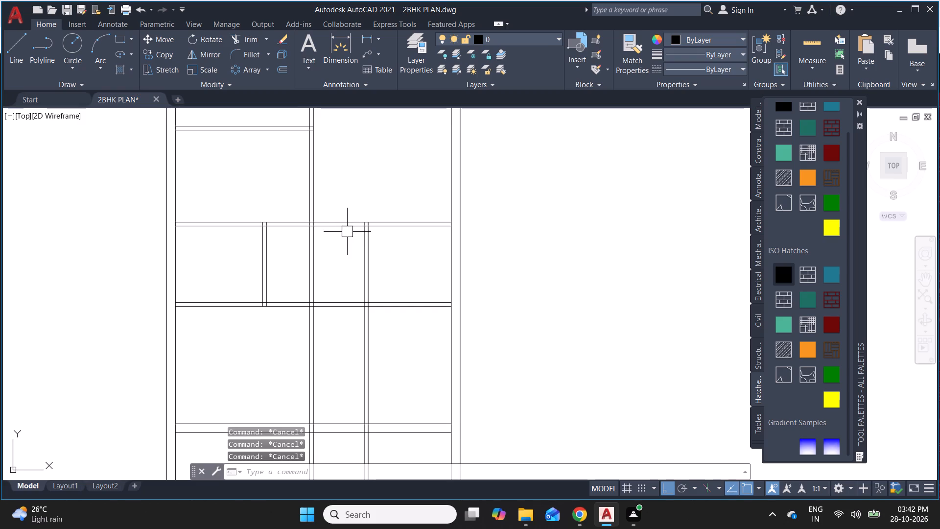
Measure the spaces between the second and third horizontal partitions with the quick measuring tool.
{"action": "left_click", "coordinate": [805, 49]}
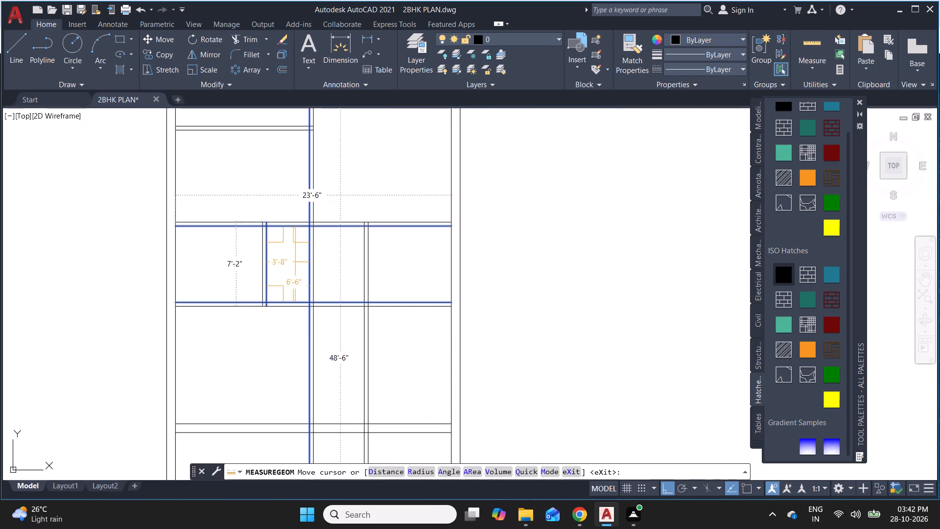
{"action": "key", "text": "Escape"}
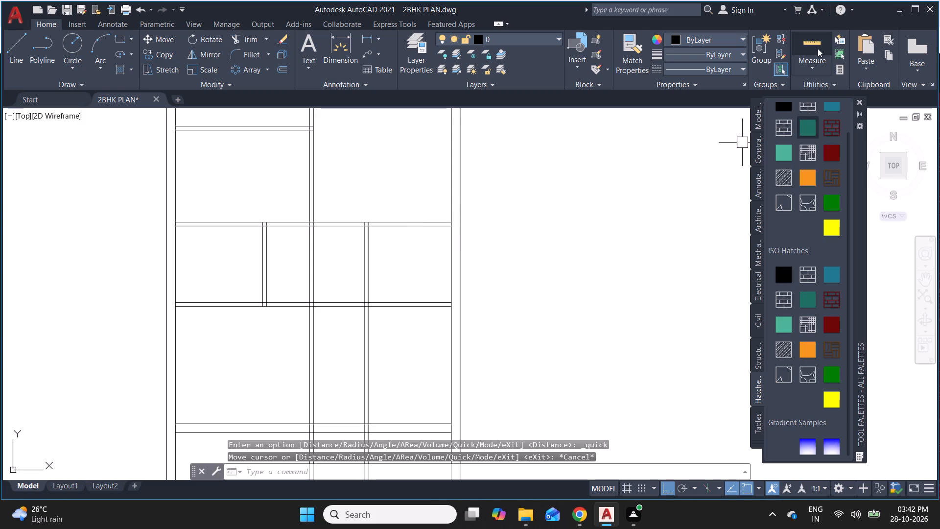
{"action": "left_click_drag", "start_coordinate": [809, 47], "coordinate": [801, 51]}
{"action": "key", "text": "Escape"}
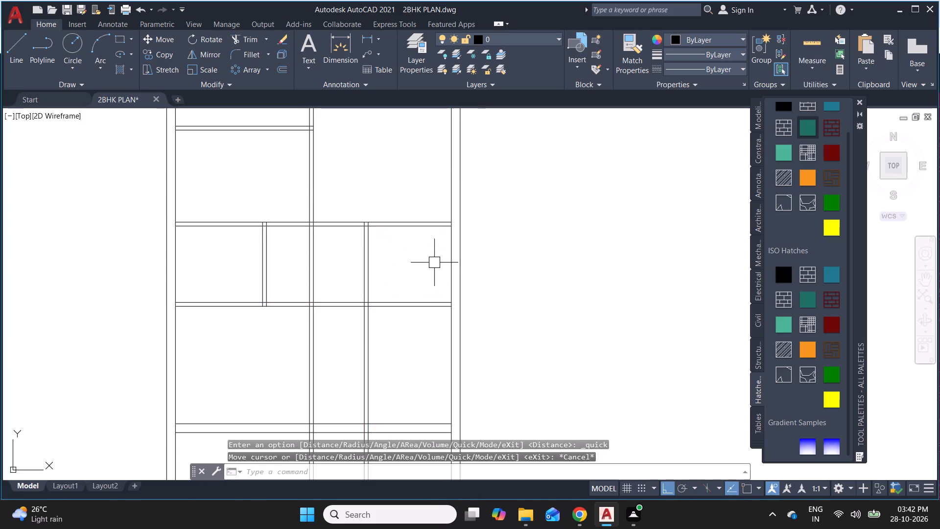
{"action": "key", "text": "Escape"}
{"action": "key", "text": "Escape"}
{"action": "key", "text": "Escape"}
{"action": "key", "text": "Escape"}
{"action": "key", "text": "Escape"}
Offset the inner line of the right outer wall 7'5" inward again for the right-hand vertical partition.
{"action": "key", "text": "o"}
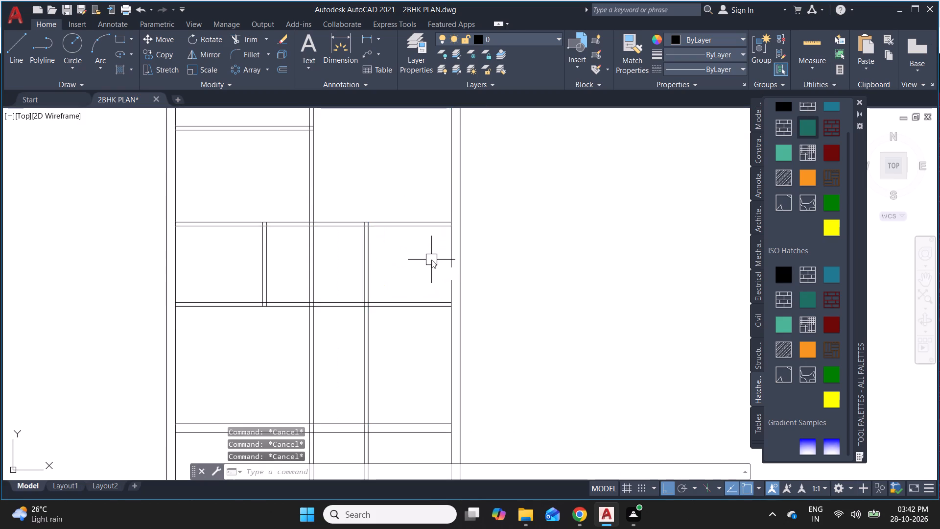
{"action": "key", "text": "Return"}
{"action": "type", "text": "7'5\""}
{"action": "key", "text": "Return"}
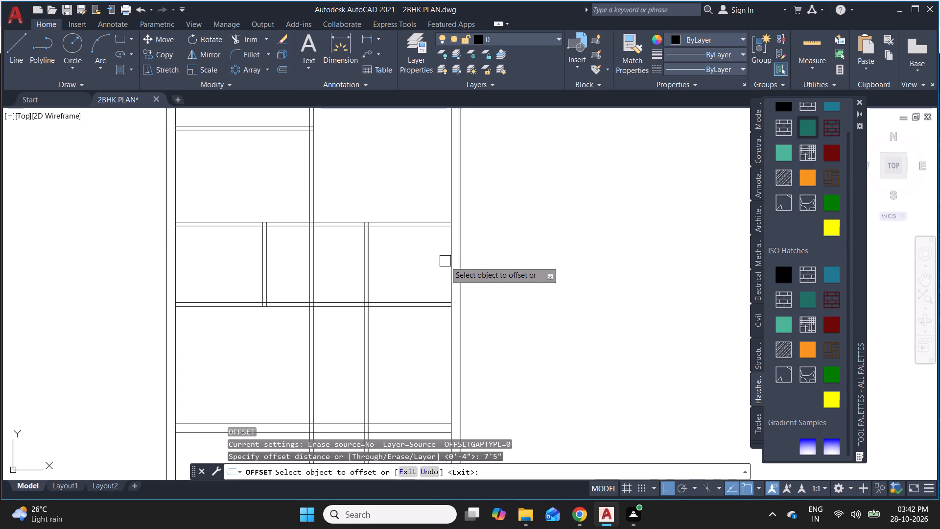
{"action": "left_click", "coordinate": [447, 261]}
{"action": "left_click", "coordinate": [362, 275]}
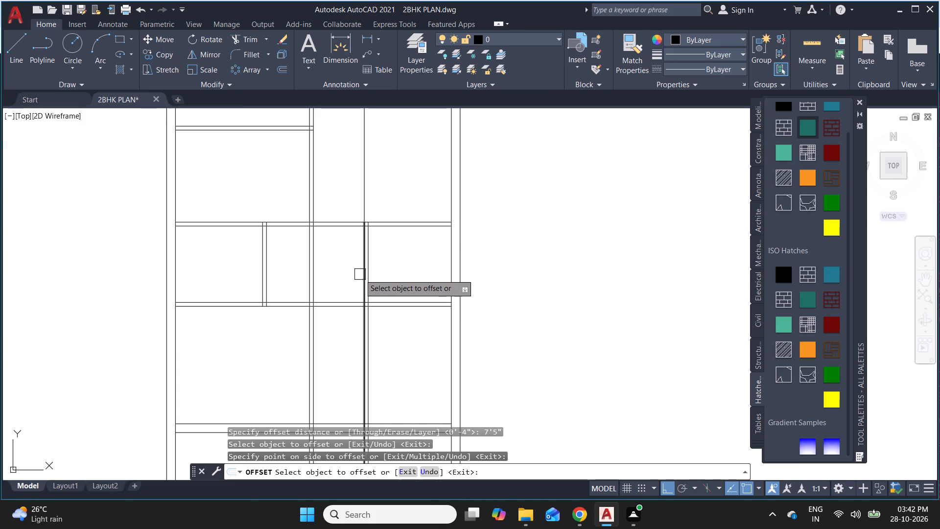
{"action": "scroll", "coordinate": [360, 274], "scroll_direction": "up", "scroll_amount": 3}
{"action": "scroll", "coordinate": [360, 274], "scroll_direction": "down", "scroll_amount": 1}
{"action": "key", "text": "Escape"}
{"action": "key", "text": "Escape"}
{"action": "key", "text": "Escape"}
Offset the right-hand partition line 4" to the left to give the partition its thickness on that side.
{"action": "key", "text": "o"}
{"action": "key", "text": "Return"}
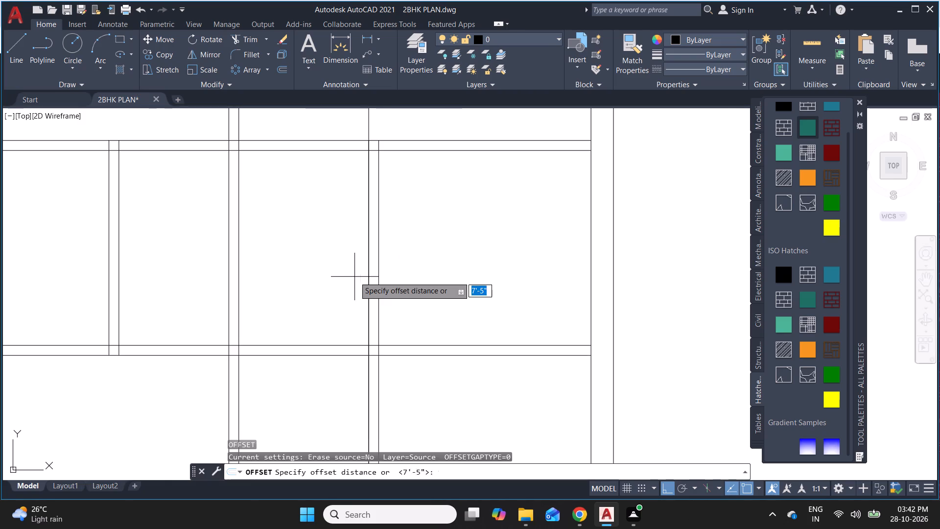
{"action": "type", "text": "4\""}
{"action": "key", "text": "Return"}
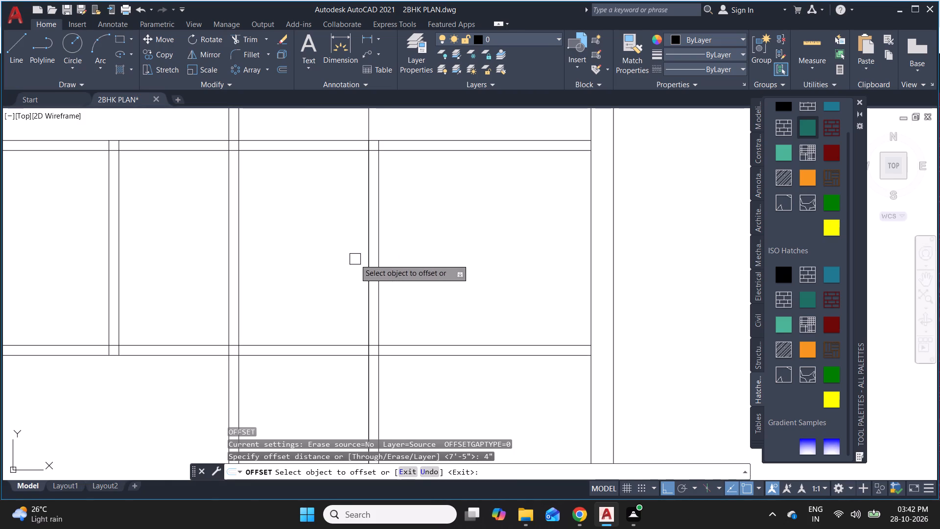
{"action": "left_click_drag", "start_coordinate": [366, 253], "coordinate": [361, 253]}
{"action": "left_click", "coordinate": [352, 256]}
{"action": "key", "text": "Escape"}
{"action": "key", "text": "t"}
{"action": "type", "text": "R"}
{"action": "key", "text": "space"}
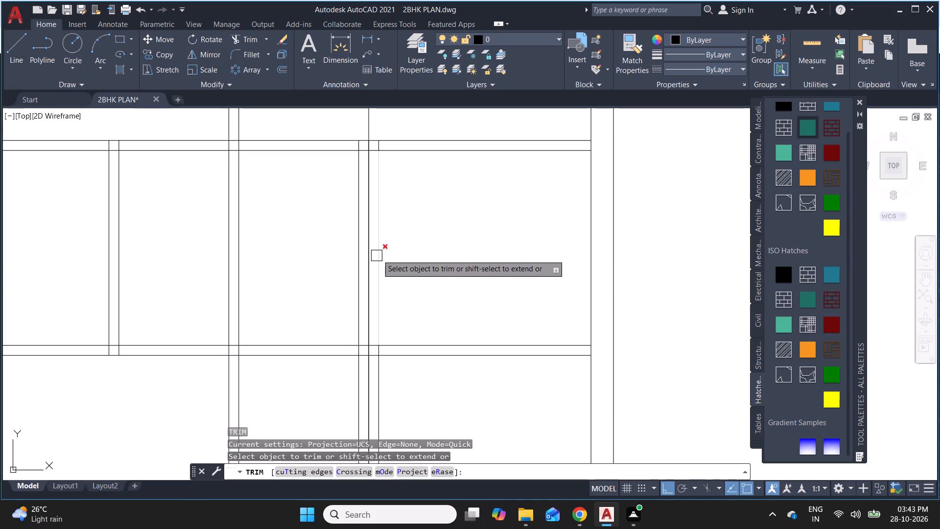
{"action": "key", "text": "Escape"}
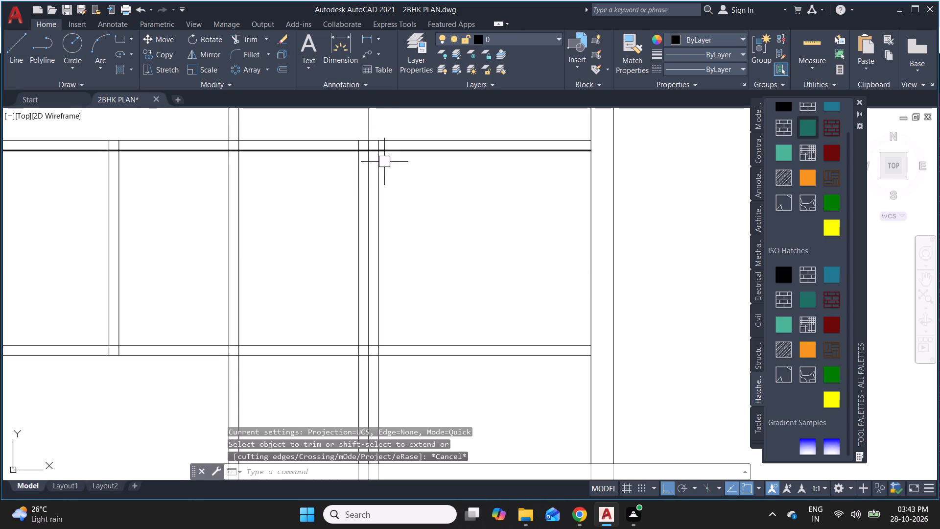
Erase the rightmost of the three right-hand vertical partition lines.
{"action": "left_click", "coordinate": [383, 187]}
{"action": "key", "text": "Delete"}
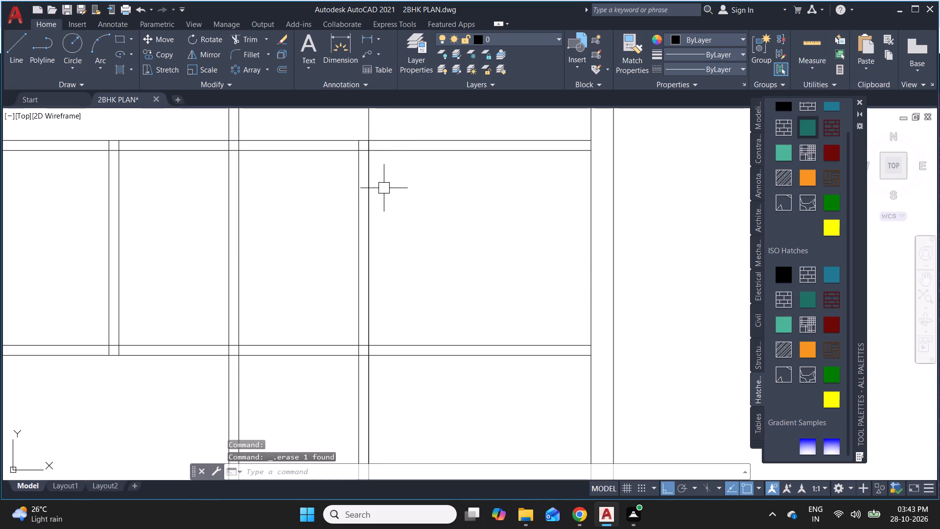
Trim the right-hand vertical partition so its lines run only between the second and third horizontal partitions.
{"action": "key", "text": "Escape"}
{"action": "key", "text": "Escape"}
{"action": "key", "text": "t"}
{"action": "key", "text": "r"}
{"action": "key", "text": "space"}
{"action": "left_click", "coordinate": [394, 393]}
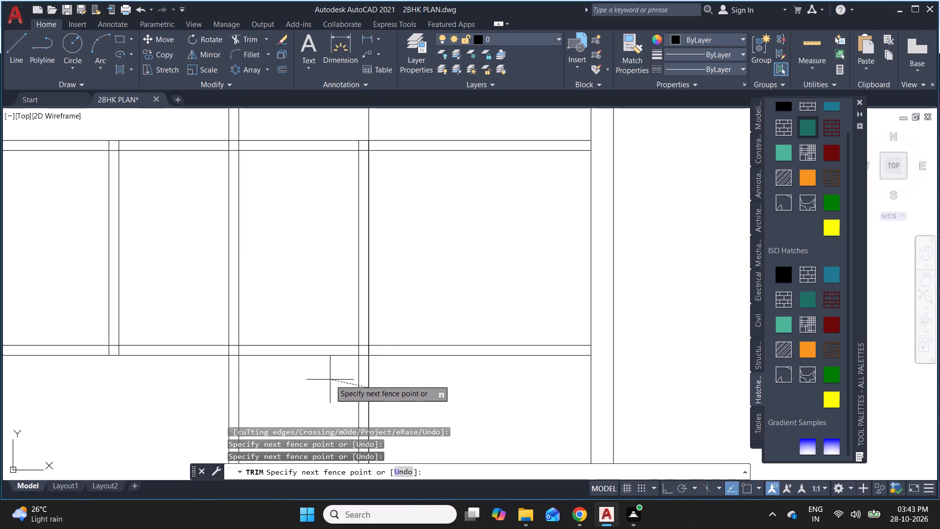
{"action": "left_click", "coordinate": [326, 379]}
{"action": "left_click", "coordinate": [373, 128]}
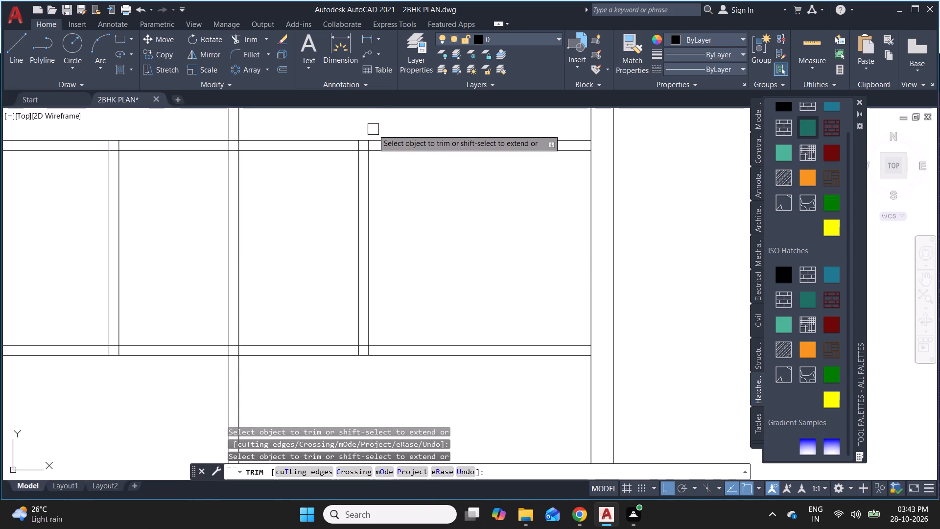
{"action": "key", "text": "Escape"}
{"action": "key", "text": "Escape"}
{"action": "key", "text": "Escape"}
{"action": "key", "text": "Escape"}
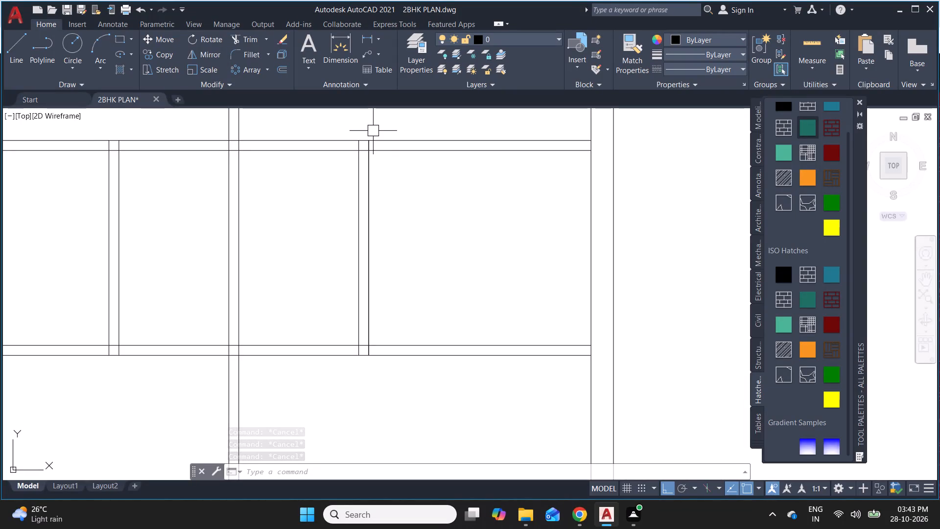
{"action": "key", "text": "Escape"}
Trim away both lines of the third horizontal partition between the central and right-hand vertical partitions.
{"action": "type", "text": "TR"}
{"action": "key", "text": "space"}
{"action": "left_click_drag", "start_coordinate": [316, 257], "coordinate": [315, 272]}
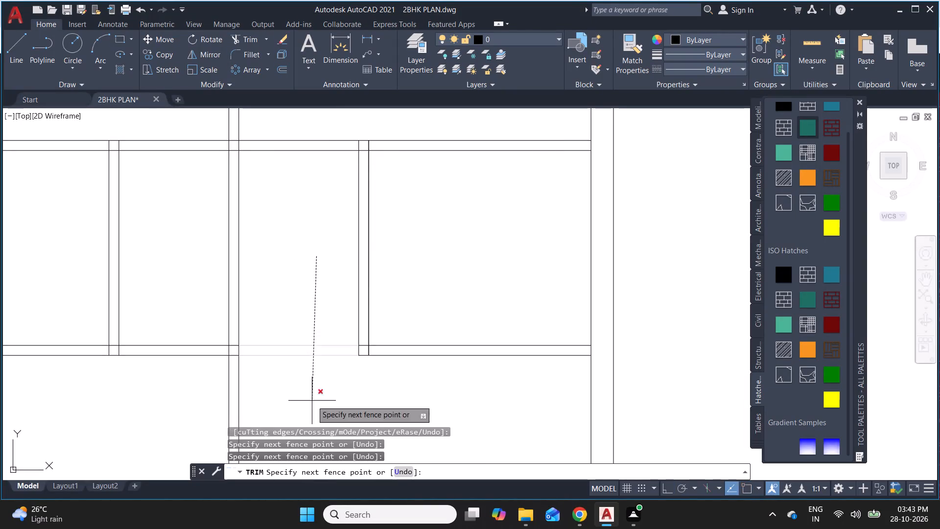
{"action": "left_click", "coordinate": [312, 401]}
{"action": "scroll", "coordinate": [294, 246], "scroll_direction": "down", "scroll_amount": 2}
{"action": "scroll", "coordinate": [347, 258], "scroll_direction": "down", "scroll_amount": 1}
{"action": "key", "text": "Escape"}
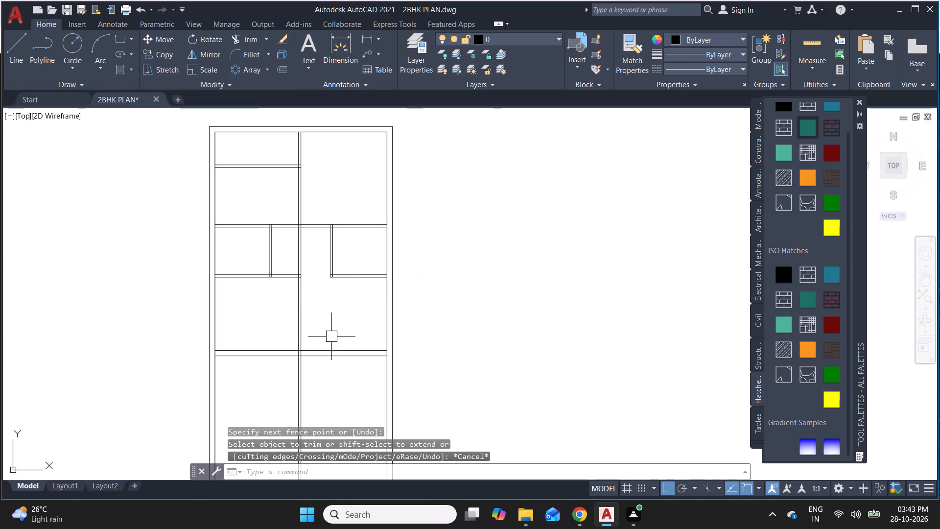
Trim away both lines of the fourth horizontal wall between the central vertical partition and the right outer wall.
{"action": "type", "text": "TR"}
{"action": "key", "text": "space"}
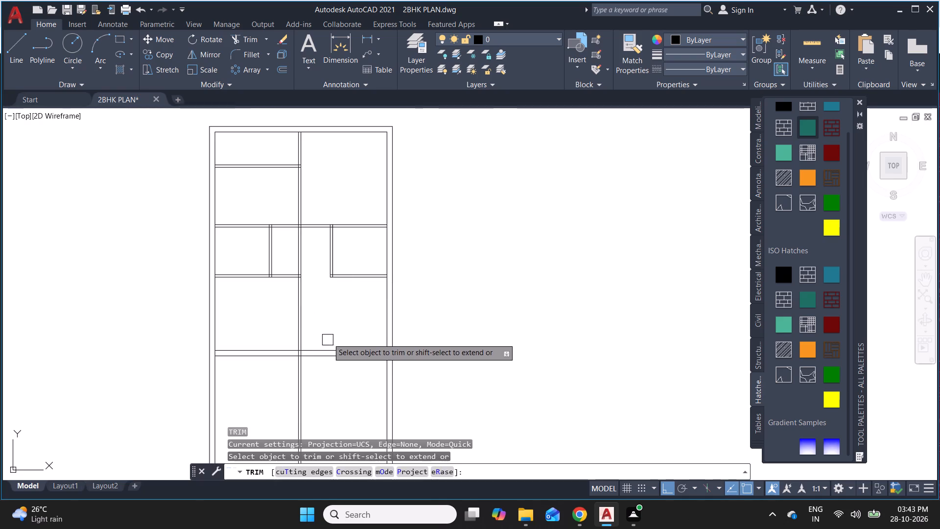
{"action": "left_click_drag", "start_coordinate": [327, 325], "coordinate": [327, 335]}
{"action": "left_click", "coordinate": [329, 377]}
{"action": "scroll", "coordinate": [242, 348], "scroll_direction": "up", "scroll_amount": 3}
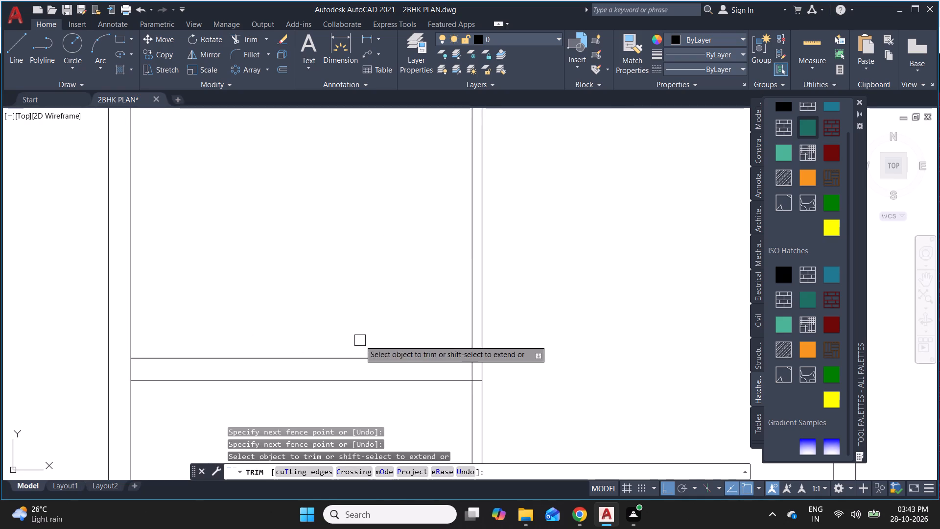
{"action": "key", "text": "Escape"}
{"action": "key", "text": "Escape"}
{"action": "key", "text": "Escape"}
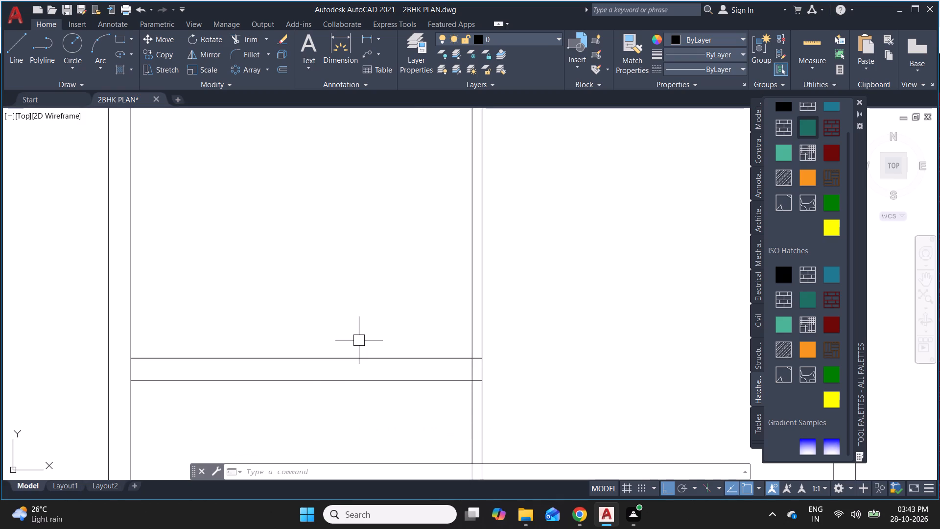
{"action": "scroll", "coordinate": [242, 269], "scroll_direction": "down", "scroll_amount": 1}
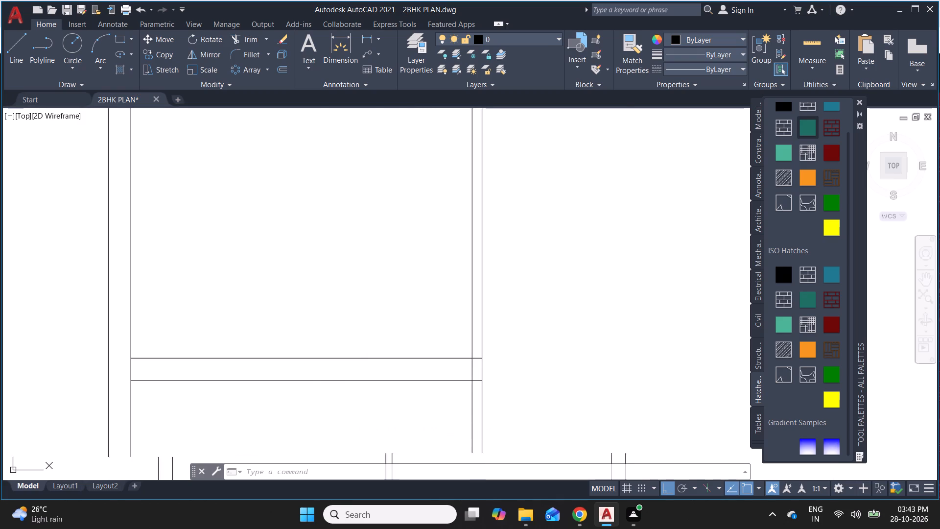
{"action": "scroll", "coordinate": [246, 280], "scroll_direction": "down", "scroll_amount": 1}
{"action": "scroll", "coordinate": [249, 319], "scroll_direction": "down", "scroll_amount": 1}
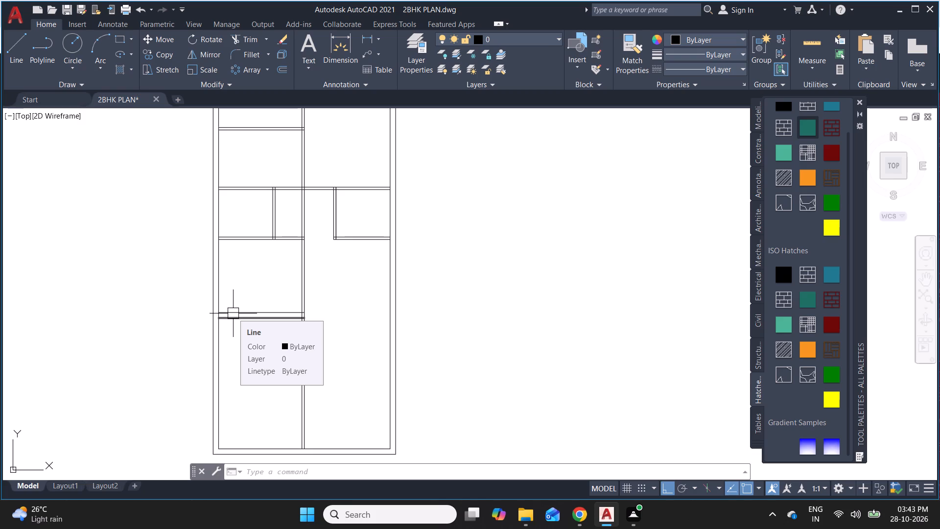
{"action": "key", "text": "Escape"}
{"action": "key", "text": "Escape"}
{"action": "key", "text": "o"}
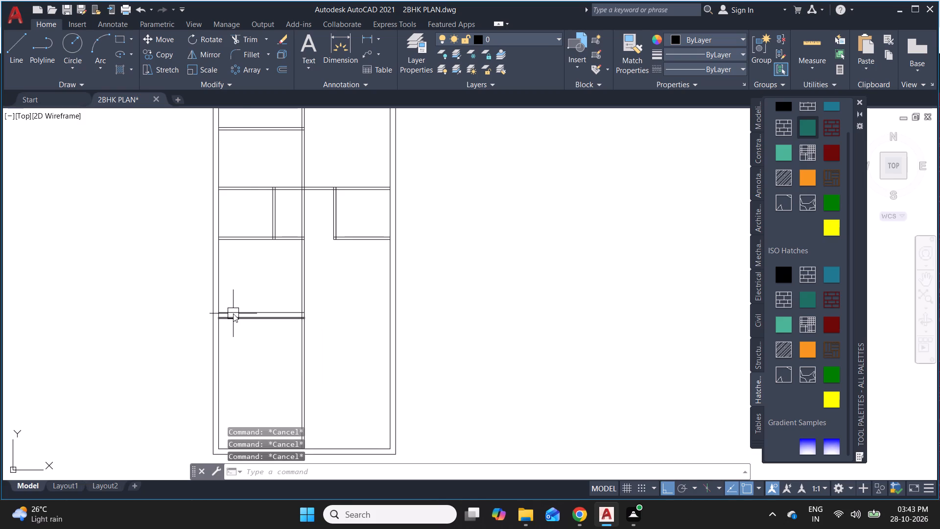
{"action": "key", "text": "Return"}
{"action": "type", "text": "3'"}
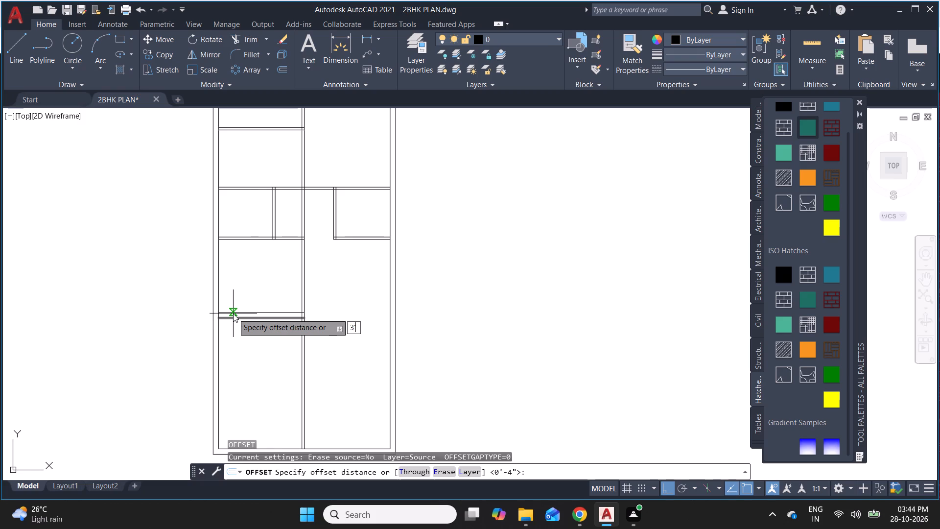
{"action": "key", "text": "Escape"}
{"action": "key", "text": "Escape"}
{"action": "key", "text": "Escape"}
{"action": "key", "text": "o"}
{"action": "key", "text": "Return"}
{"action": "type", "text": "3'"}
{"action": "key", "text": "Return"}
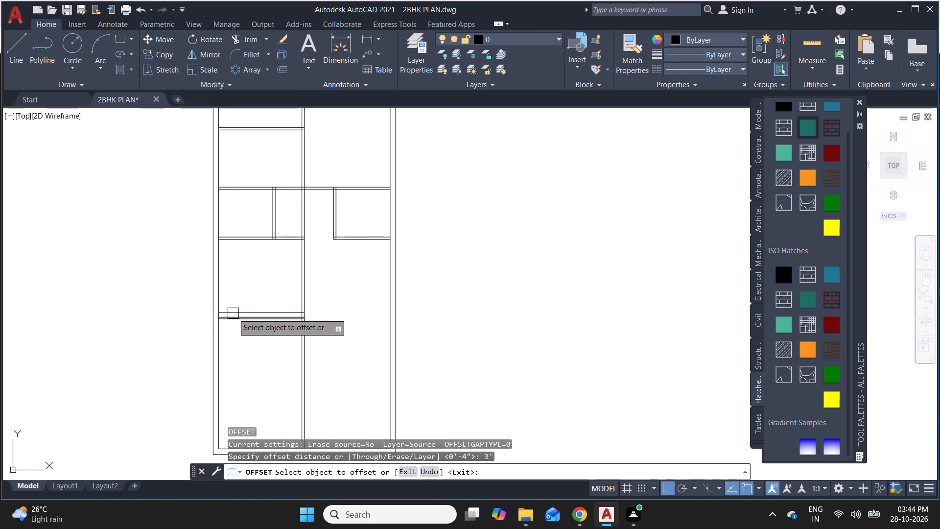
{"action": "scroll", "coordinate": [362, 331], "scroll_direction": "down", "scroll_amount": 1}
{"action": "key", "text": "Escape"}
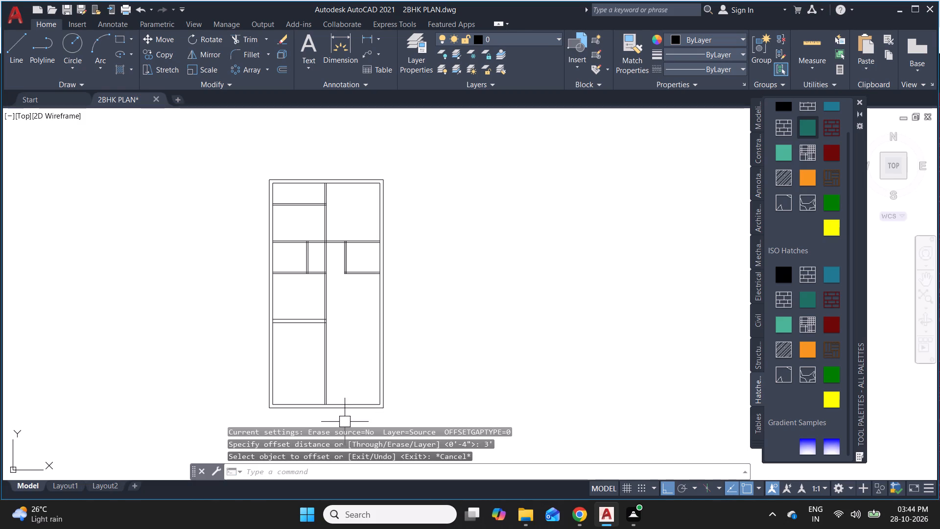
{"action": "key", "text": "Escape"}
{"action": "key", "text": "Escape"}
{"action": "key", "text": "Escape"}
Offset the inner line of the bottom wall 3' upward and the inner line of the right wall 3' inward.
{"action": "key", "text": "o"}
{"action": "key", "text": "Return"}
{"action": "type", "text": "3'"}
{"action": "key", "text": "Return"}
{"action": "scroll", "coordinate": [341, 411], "scroll_direction": "up", "scroll_amount": 3}
{"action": "left_click_drag", "start_coordinate": [377, 387], "coordinate": [377, 383]}
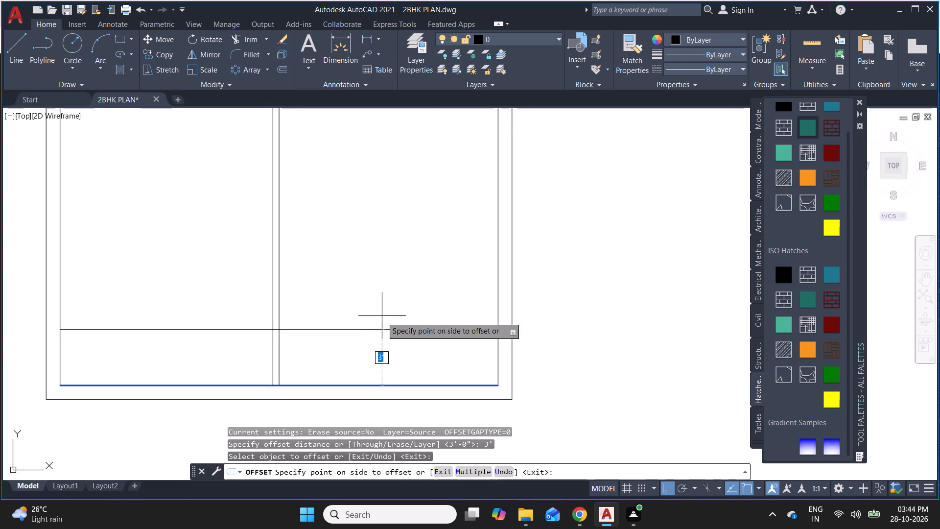
{"action": "left_click", "coordinate": [382, 315]}
{"action": "left_click_drag", "start_coordinate": [497, 303], "coordinate": [481, 306]}
{"action": "left_click", "coordinate": [428, 313]}
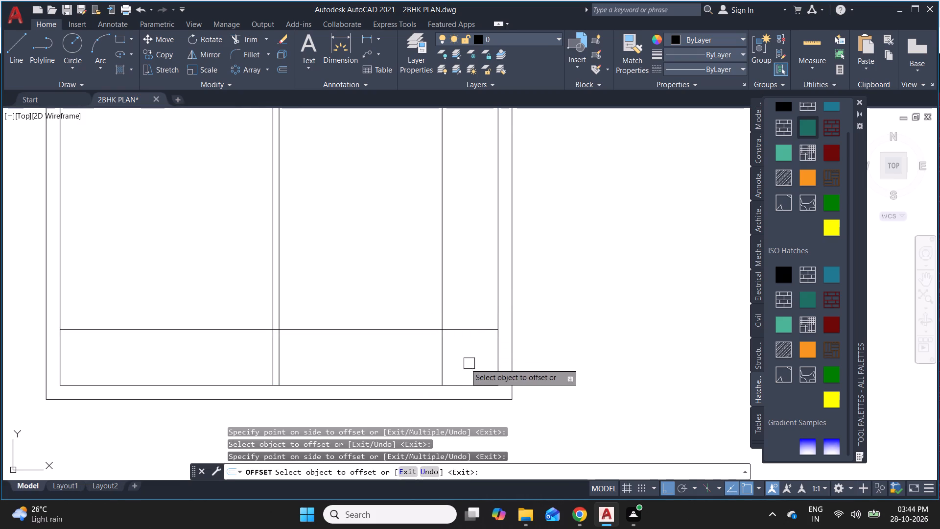
{"action": "key", "text": "Escape"}
{"action": "key", "text": "Escape"}
Offset the new lower horizontal line 4' upward.
{"action": "key", "text": "o"}
{"action": "key", "text": "Return"}
{"action": "type", "text": "4'"}
{"action": "key", "text": "Return"}
{"action": "left_click_drag", "start_coordinate": [382, 333], "coordinate": [385, 323]}
{"action": "left_click", "coordinate": [403, 245]}
{"action": "key", "text": "Escape"}
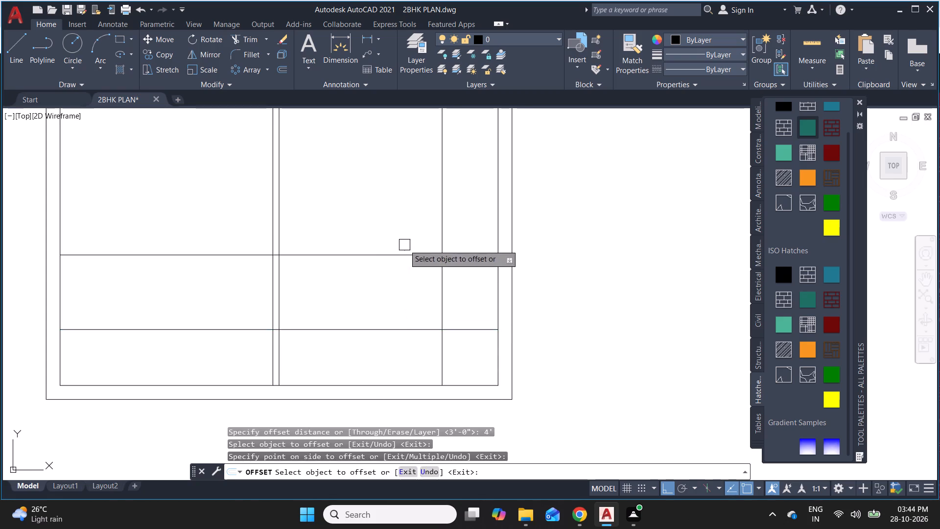
{"action": "key", "text": "Escape"}
{"action": "key", "text": "Escape"}
Offset the 4' horizontal offset line another 3' upward.
{"action": "key", "text": "o"}
{"action": "key", "text": "Return"}
{"action": "type", "text": "3'"}
{"action": "key", "text": "Return"}
{"action": "left_click_drag", "start_coordinate": [412, 254], "coordinate": [412, 248]}
{"action": "left_click", "coordinate": [412, 212]}
{"action": "key", "text": "Escape"}
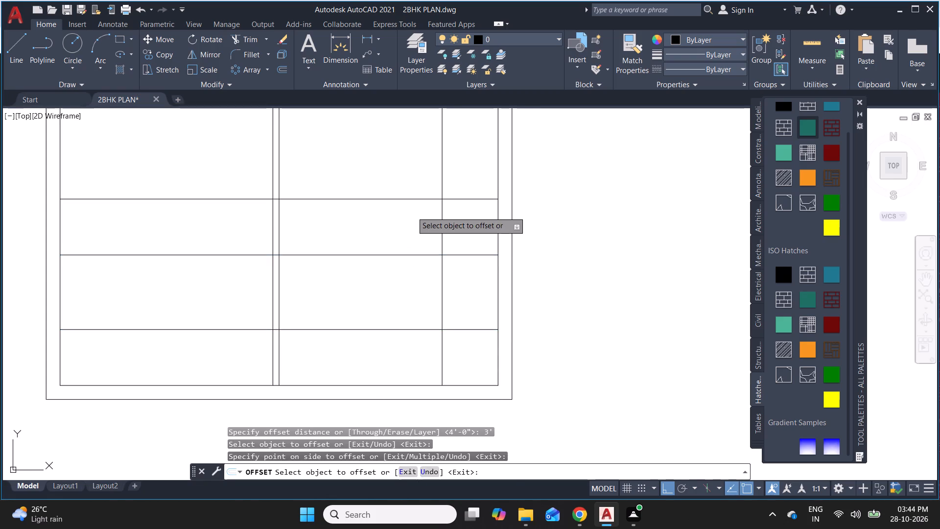
{"action": "key", "text": "Escape"}
{"action": "scroll", "coordinate": [411, 248], "scroll_direction": "down", "scroll_amount": 1}
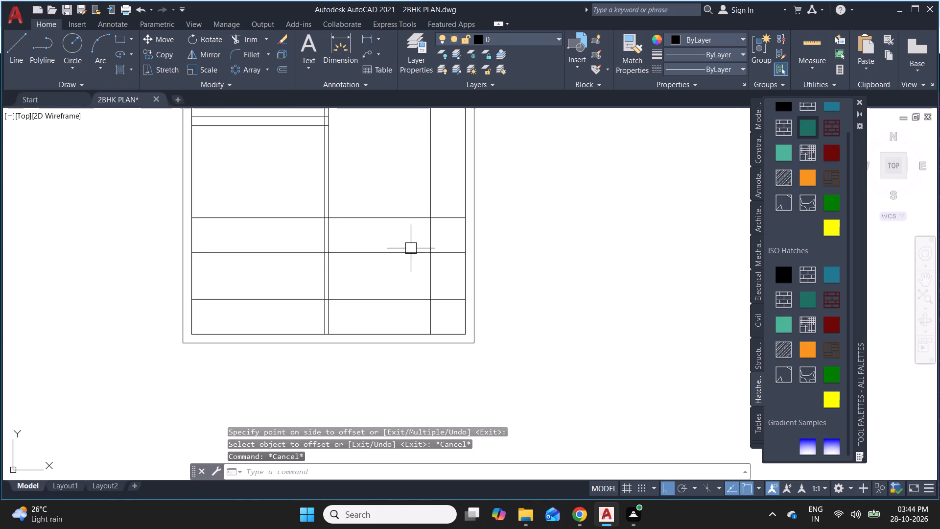
{"action": "key", "text": "Escape"}
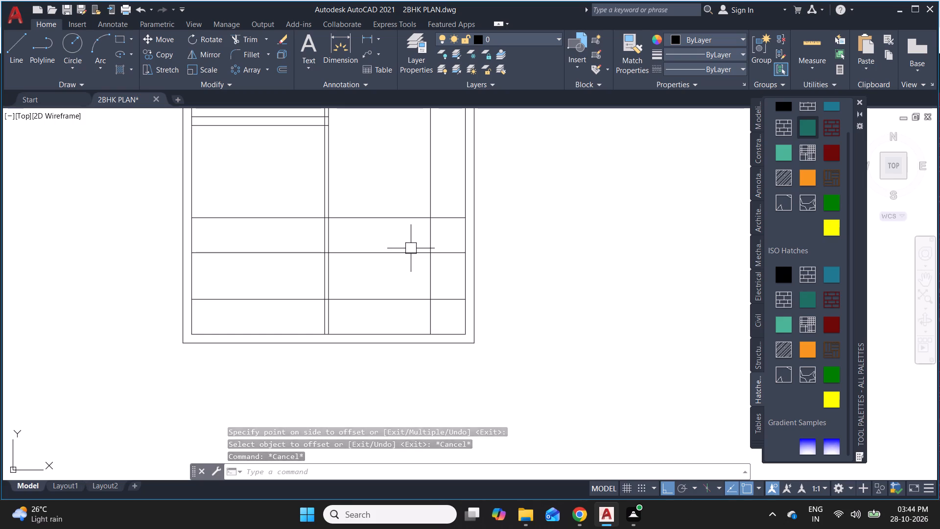
{"action": "key", "text": "Escape"}
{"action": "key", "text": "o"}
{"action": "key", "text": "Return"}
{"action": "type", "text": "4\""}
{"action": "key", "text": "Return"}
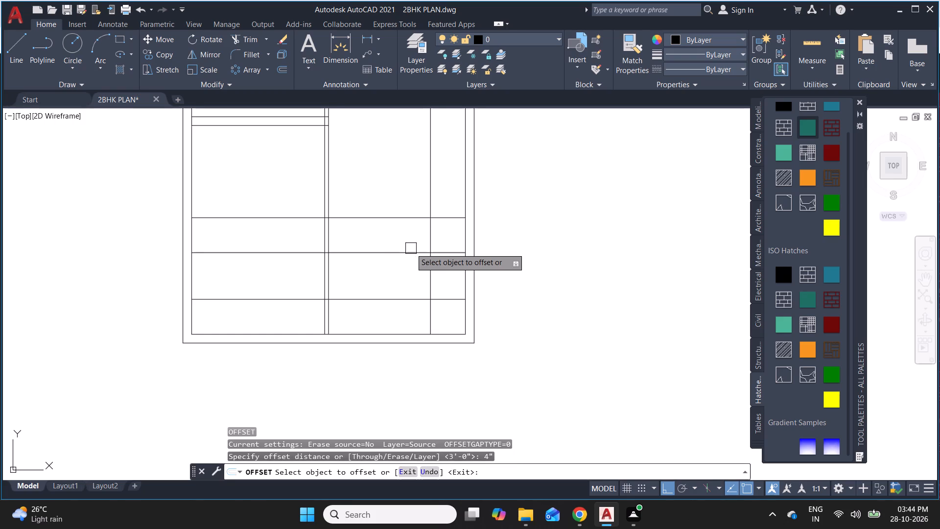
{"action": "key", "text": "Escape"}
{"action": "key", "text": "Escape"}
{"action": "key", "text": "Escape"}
Offset the topmost of the new horizontal lines 9" upward to form a wall.
{"action": "key", "text": "o"}
{"action": "key", "text": "Return"}
{"action": "key", "text": "9"}
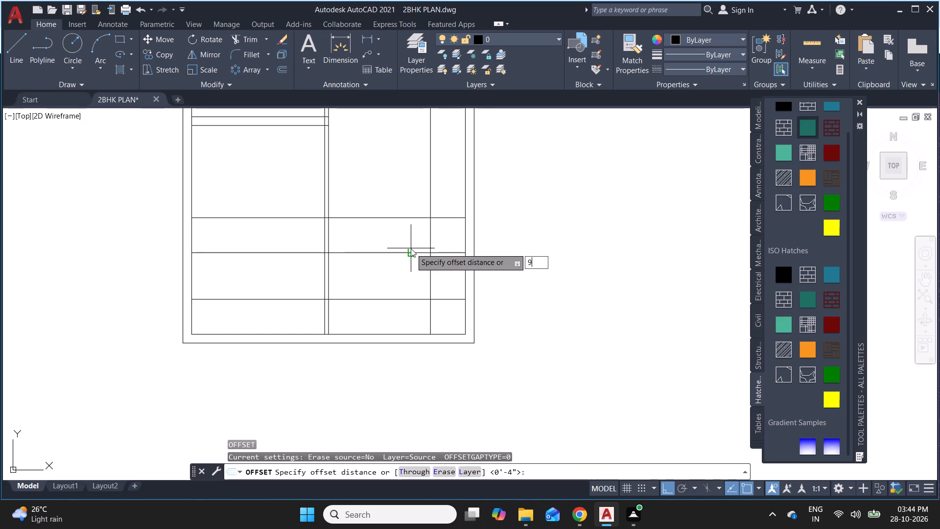
{"action": "key", "text": "shift+quotedbl"}
{"action": "key", "text": "Return"}
{"action": "left_click", "coordinate": [396, 216]}
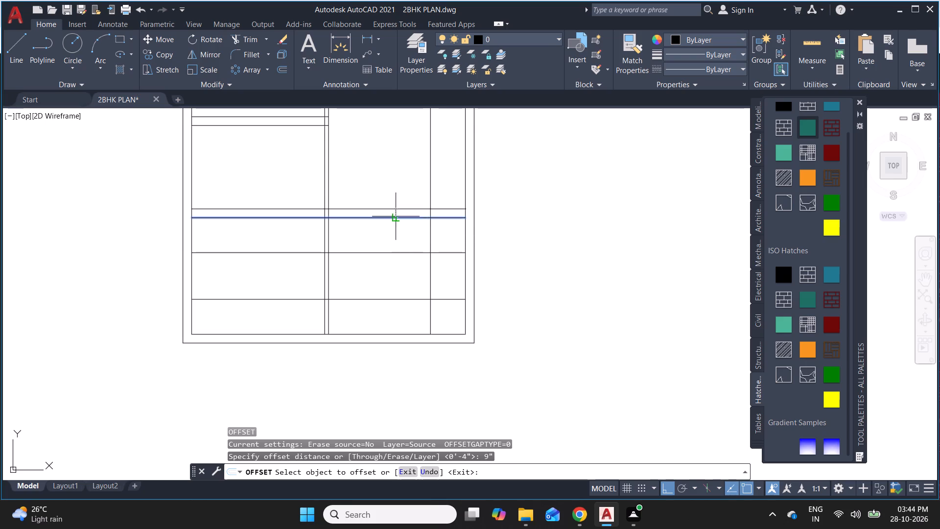
{"action": "left_click", "coordinate": [399, 174]}
{"action": "key", "text": "Escape"}
{"action": "key", "text": "Escape"}
Trim the four new horizontal lines between the left outer wall and the central vertical partition.
{"action": "key", "text": "t"}
{"action": "key", "text": "r"}
{"action": "key", "text": "space"}
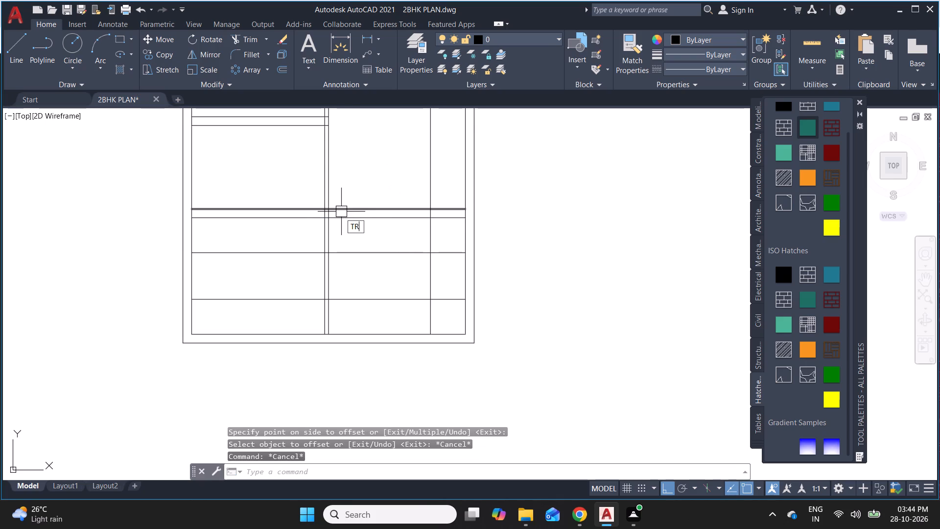
{"action": "left_click", "coordinate": [292, 173]}
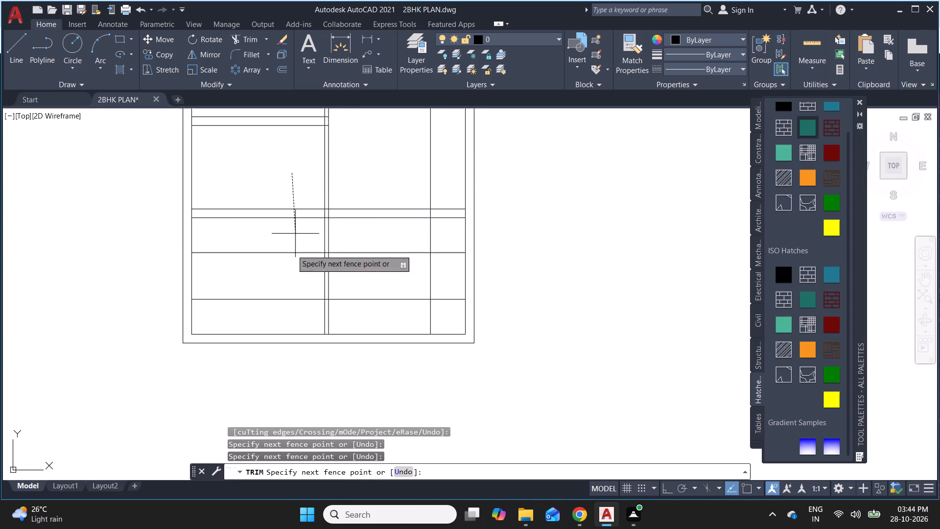
{"action": "left_click", "coordinate": [286, 312]}
Trim the new vertical line above the 9" wall, inside that wall's thickness and across the 4' middle strip.
{"action": "scroll", "coordinate": [345, 257], "scroll_direction": "down", "scroll_amount": 1}
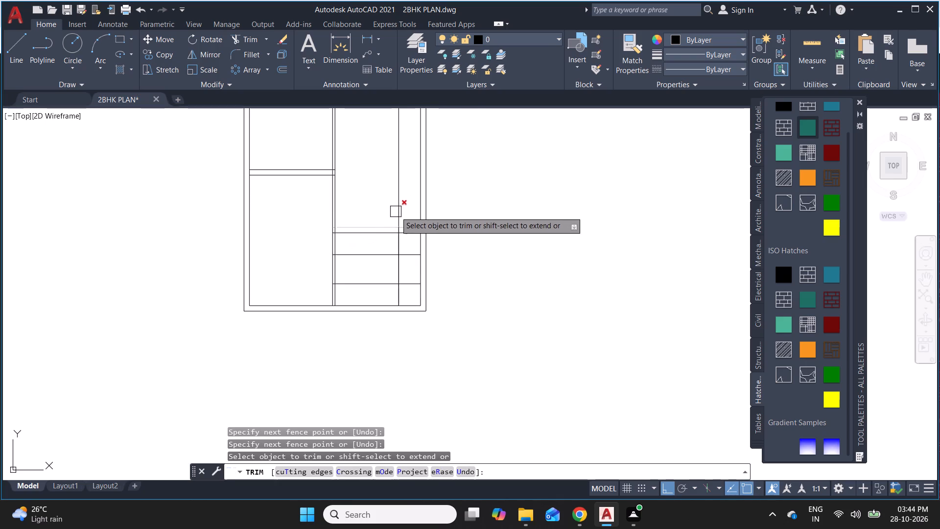
{"action": "scroll", "coordinate": [401, 204], "scroll_direction": "up", "scroll_amount": 1}
{"action": "scroll", "coordinate": [319, 212], "scroll_direction": "down", "scroll_amount": 1}
{"action": "scroll", "coordinate": [434, 223], "scroll_direction": "down", "scroll_amount": 1}
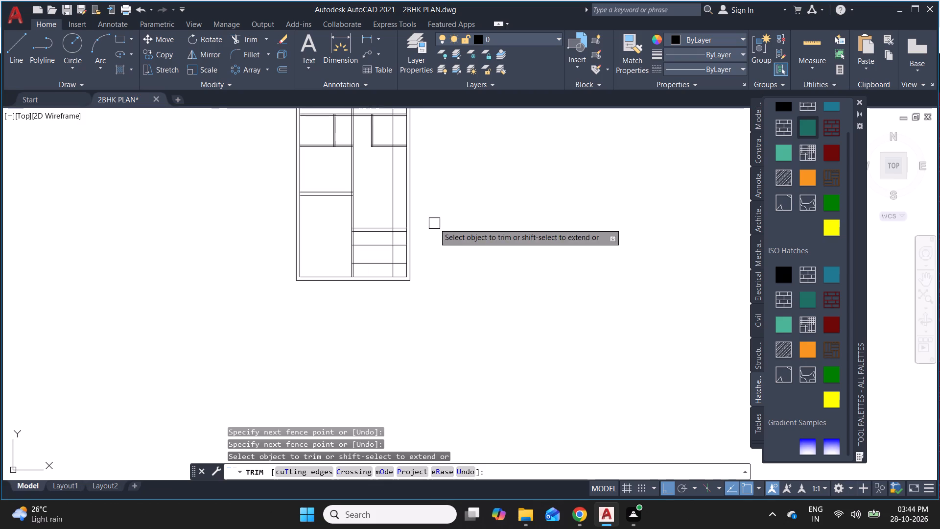
{"action": "scroll", "coordinate": [378, 239], "scroll_direction": "up", "scroll_amount": 4}
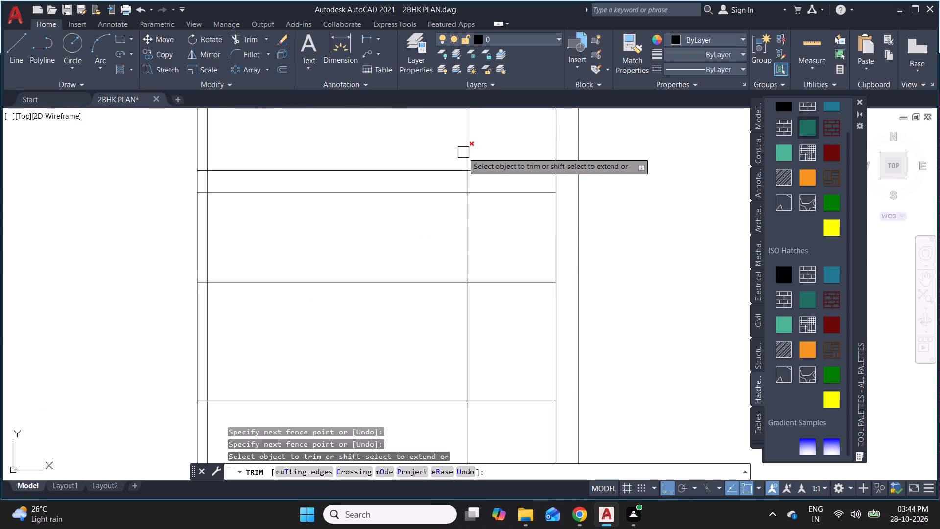
{"action": "left_click", "coordinate": [464, 153]}
{"action": "scroll", "coordinate": [389, 233], "scroll_direction": "down", "scroll_amount": 1}
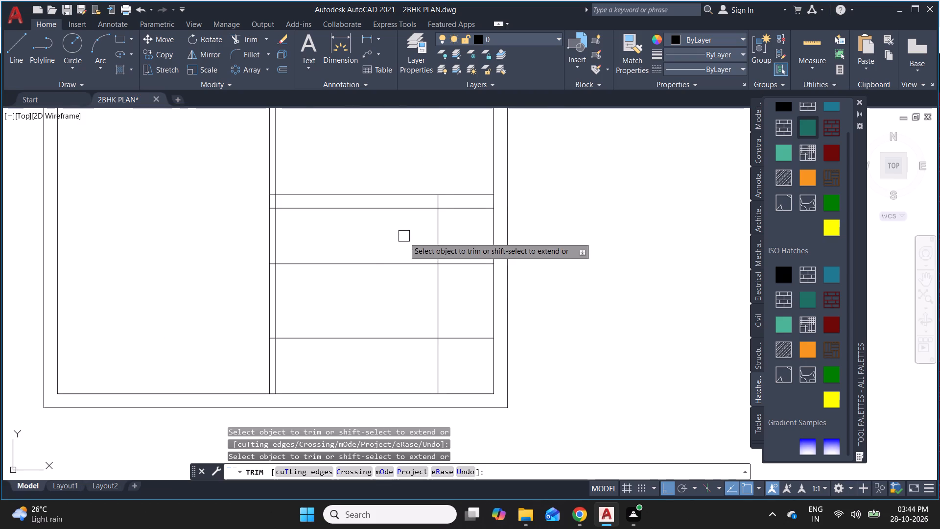
{"action": "left_click", "coordinate": [438, 291]}
{"action": "scroll", "coordinate": [445, 202], "scroll_direction": "up", "scroll_amount": 3}
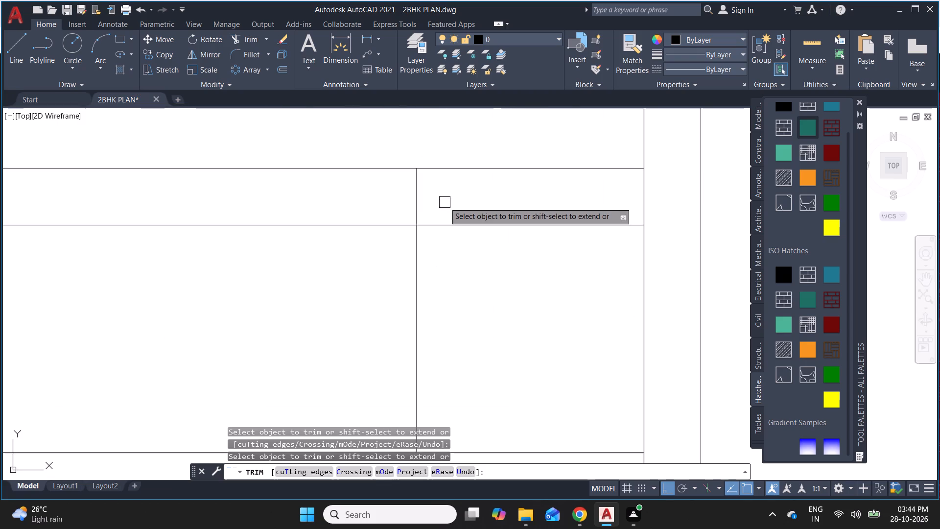
{"action": "left_click", "coordinate": [412, 190]}
{"action": "scroll", "coordinate": [466, 215], "scroll_direction": "down", "scroll_amount": 2}
{"action": "key", "text": "Escape"}
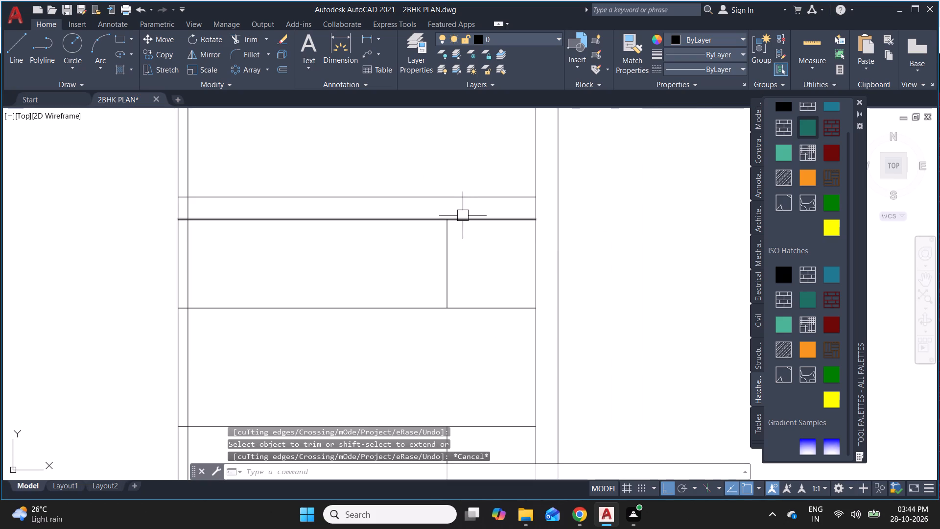
Trim away both lines of the central vertical partition from below the new 9" wall down to the bottom wall.
{"action": "scroll", "coordinate": [457, 216], "scroll_direction": "down", "scroll_amount": 2}
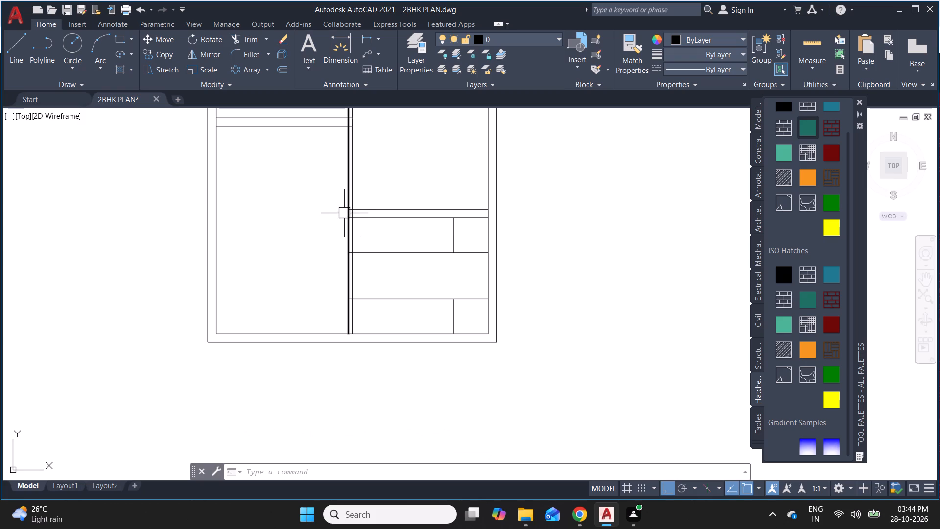
{"action": "scroll", "coordinate": [398, 209], "scroll_direction": "up", "scroll_amount": 1}
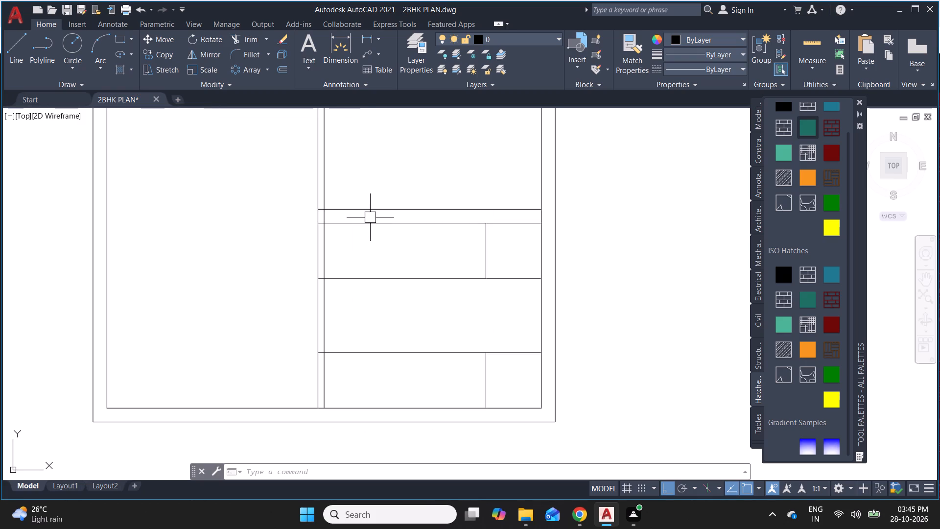
{"action": "key", "text": "Escape"}
{"action": "key", "text": "t"}
{"action": "key", "text": "r"}
{"action": "key", "text": "space"}
{"action": "left_click_drag", "start_coordinate": [287, 243], "coordinate": [357, 257]}
{"action": "left_click_drag", "start_coordinate": [290, 304], "coordinate": [377, 305]}
{"action": "left_click_drag", "start_coordinate": [287, 362], "coordinate": [353, 377]}
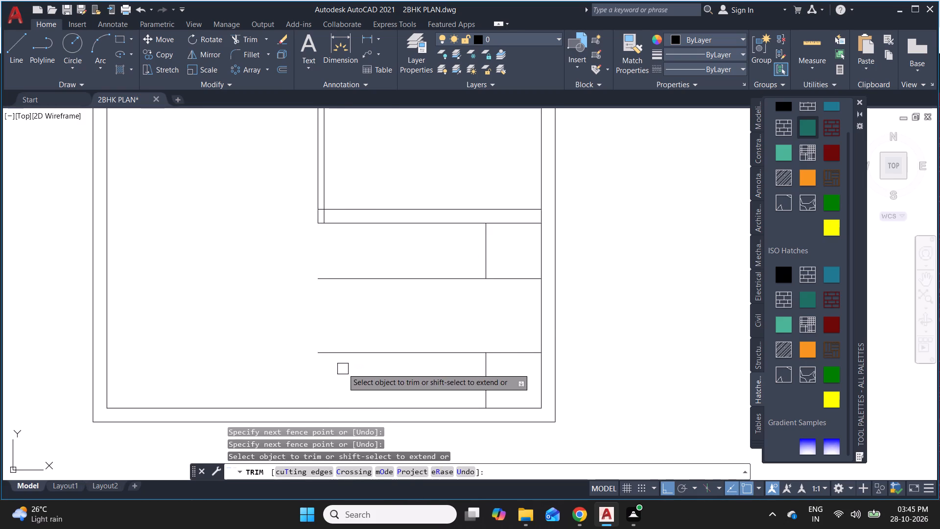
{"action": "key", "text": "Escape"}
{"action": "key", "text": "Escape"}
{"action": "key", "text": "Escape"}
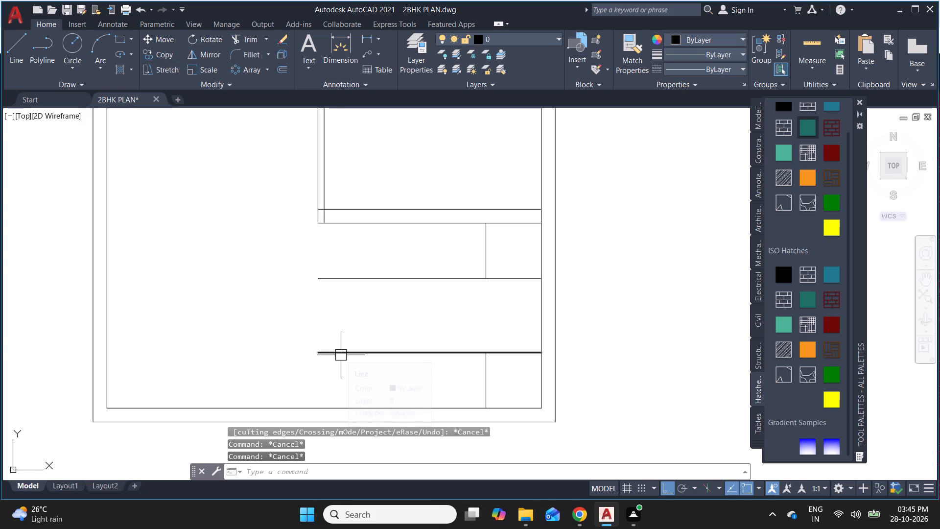
{"action": "key", "text": "Escape"}
{"action": "key", "text": "Escape"}
{"action": "key", "text": "Escape"}
{"action": "key", "text": "Escape"}
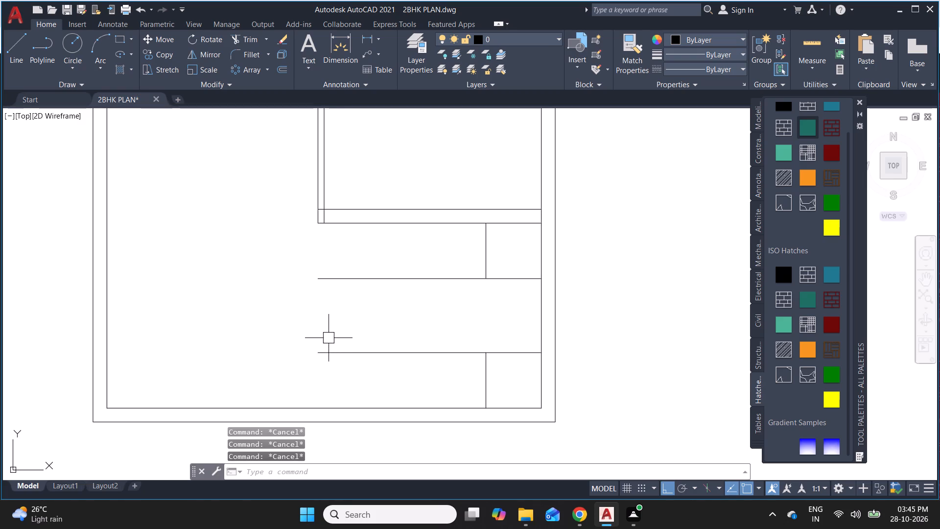
Offset the short vertical line in the lowest strip leftward four times at 10" spacing using the Multiple option.
{"action": "key", "text": "o"}
{"action": "key", "text": "Return"}
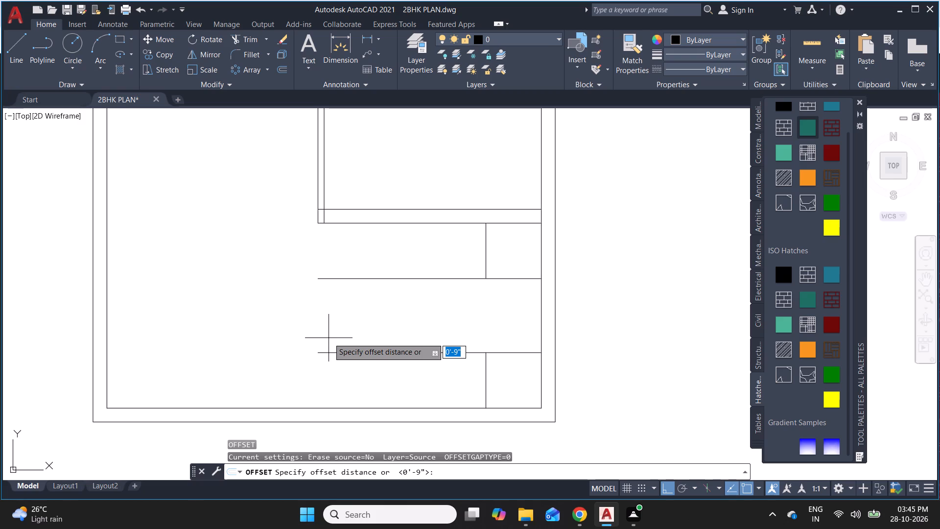
{"action": "type", "text": "10\""}
{"action": "key", "text": "Return"}
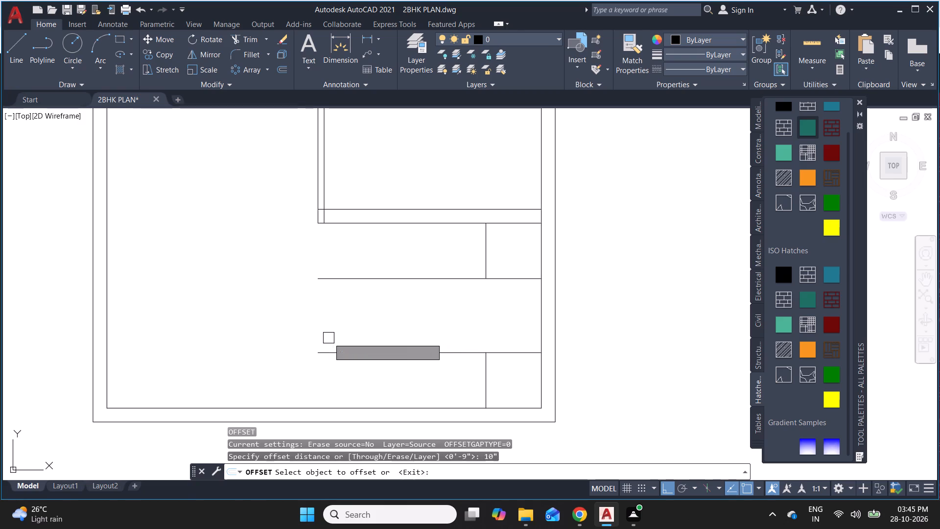
{"action": "left_click_drag", "start_coordinate": [487, 377], "coordinate": [482, 380]}
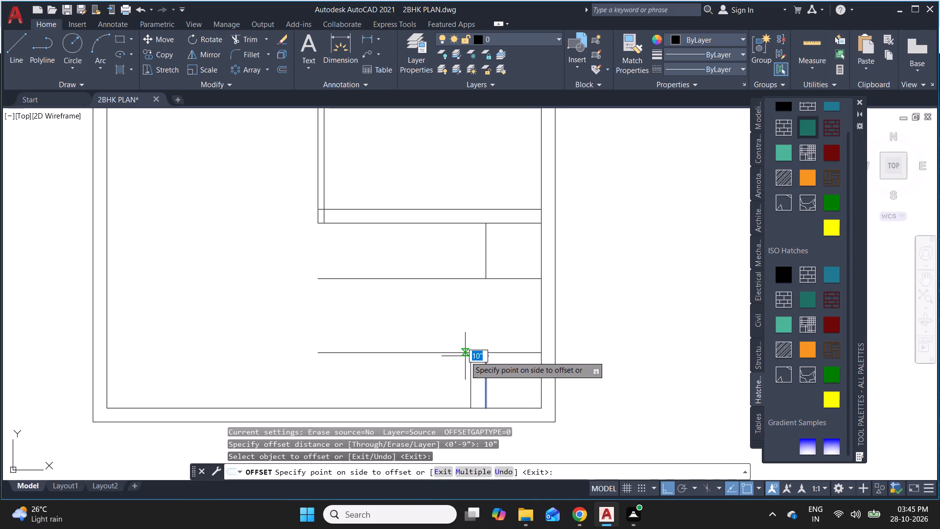
{"action": "key", "text": "m"}
{"action": "key", "text": "Return"}
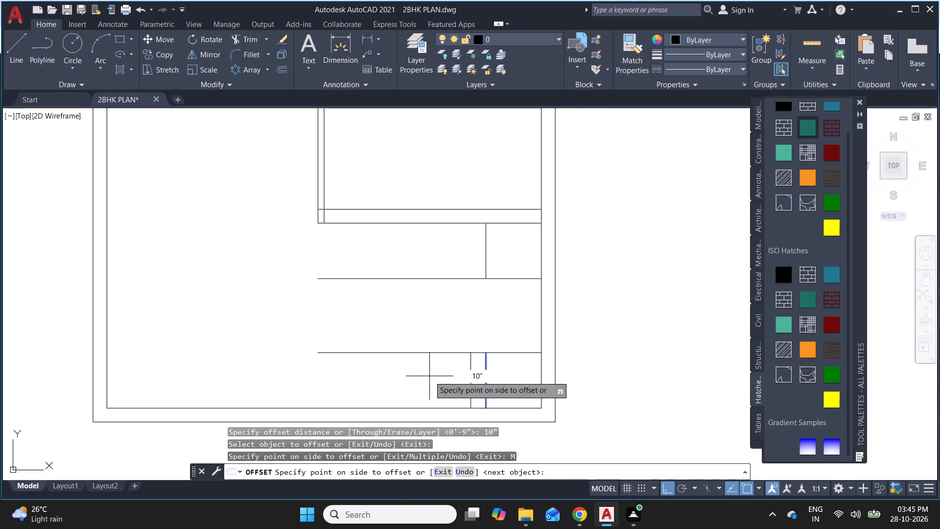
{"action": "left_click", "coordinate": [429, 376]}
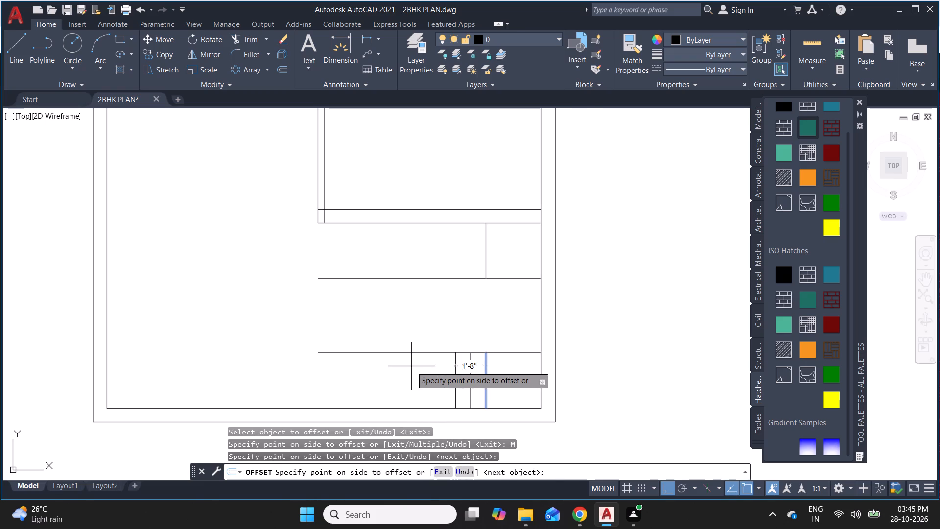
{"action": "left_click", "coordinate": [411, 366]}
{"action": "left_click", "coordinate": [411, 371]}
{"action": "left_click", "coordinate": [409, 372]}
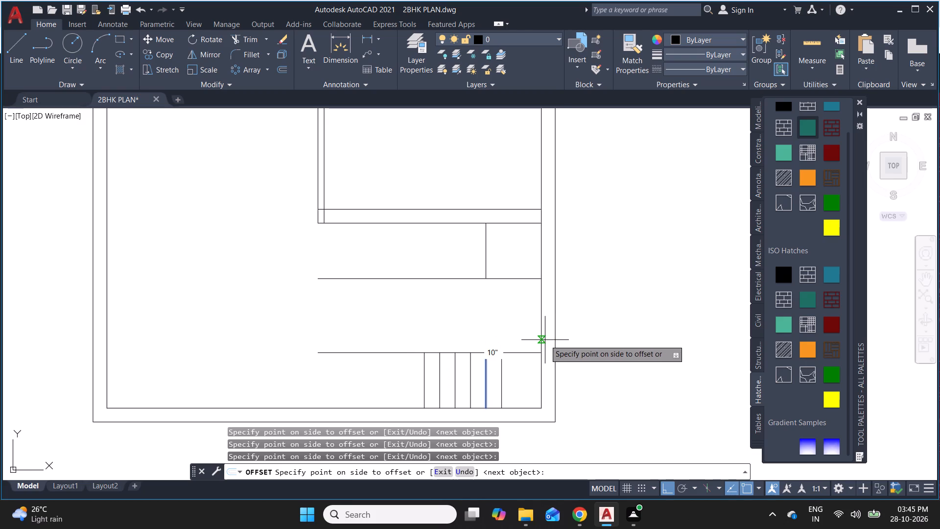
{"action": "key", "text": "Escape"}
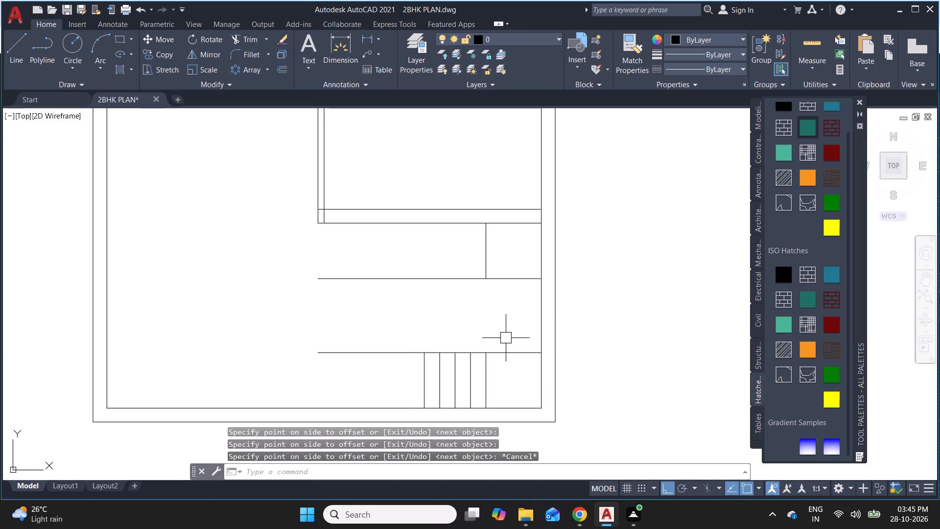
Draw a vertical line across the 4' middle strip, joining the short vertical lines of the upper and lower 3' strips.
{"action": "key", "text": "l"}
{"action": "key", "text": "space"}
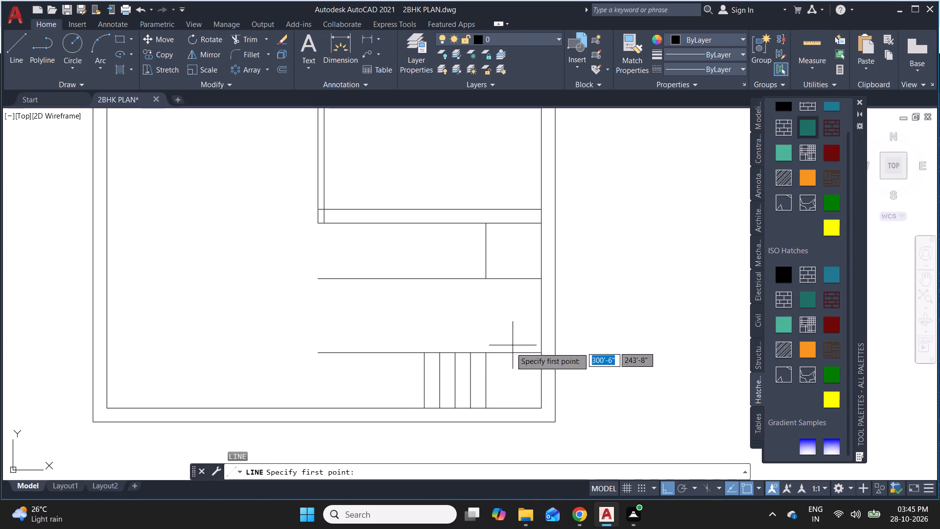
{"action": "left_click", "coordinate": [485, 353]}
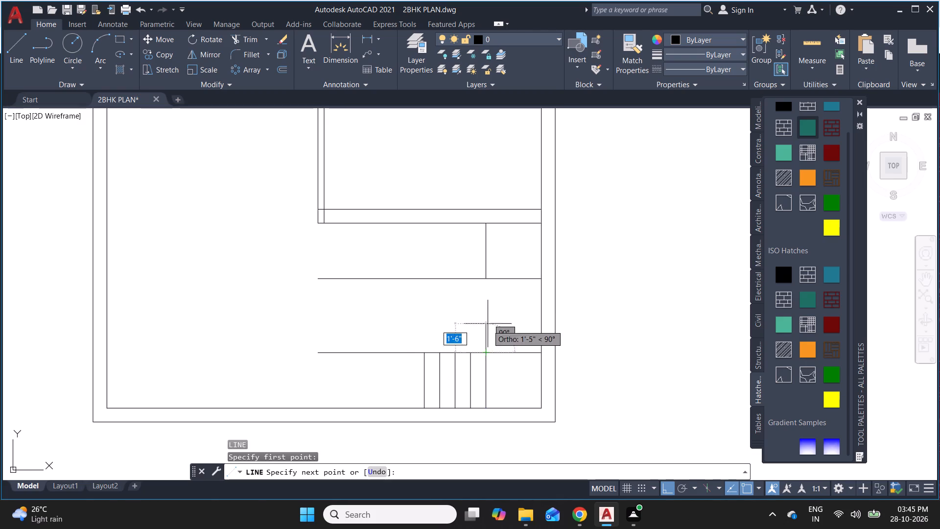
{"action": "left_click", "coordinate": [484, 276]}
{"action": "key", "text": "Escape"}
{"action": "key", "text": "Escape"}
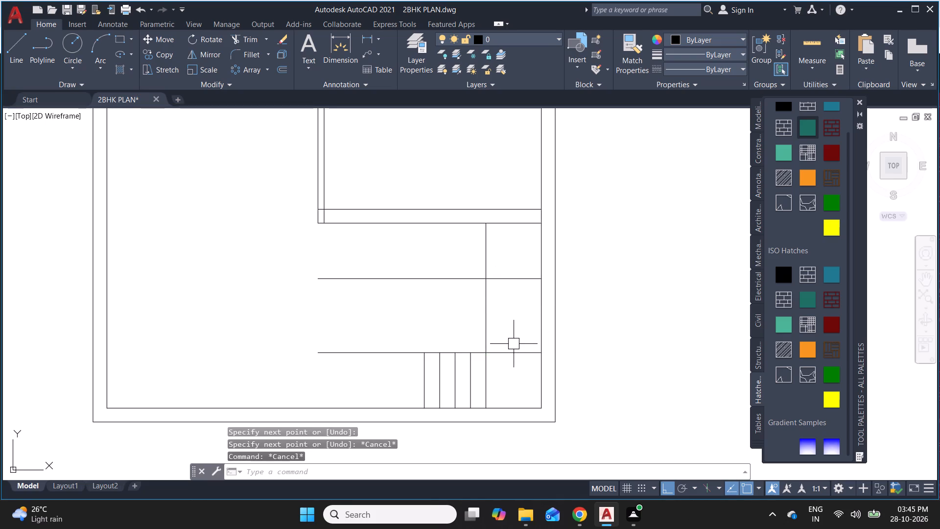
Draw a horizontal line along the top of the lower corner landing, from the vertical line to the right wall's inner face.
{"action": "type", "text": "L"}
{"action": "key", "text": "space"}
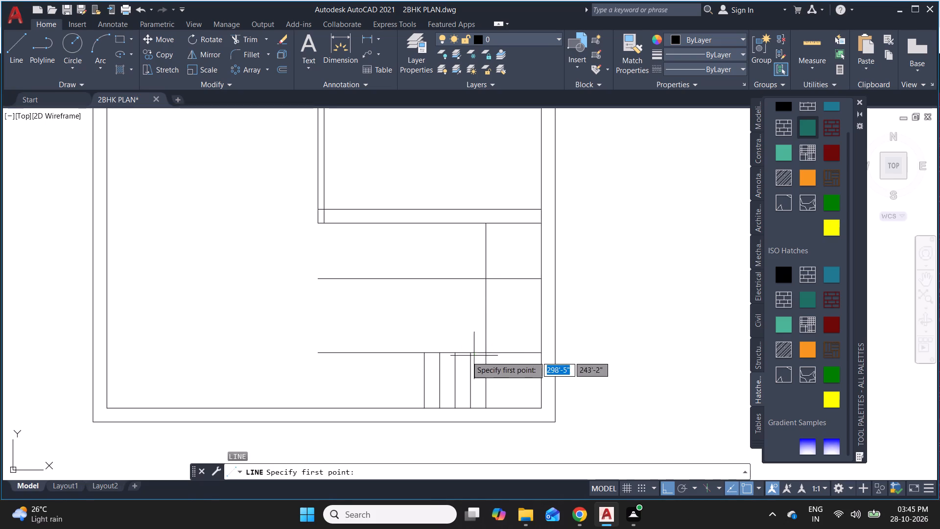
{"action": "left_click", "coordinate": [483, 355]}
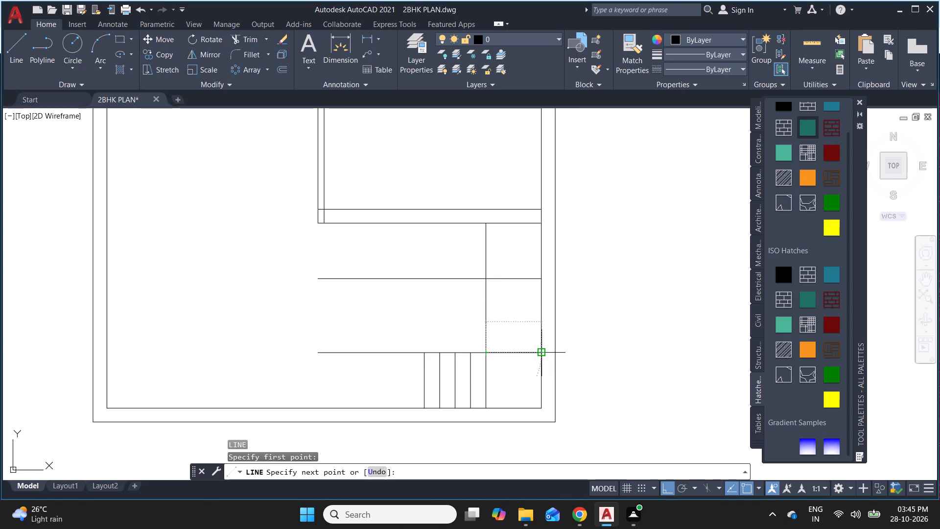
{"action": "left_click", "coordinate": [543, 354]}
{"action": "key", "text": "Escape"}
{"action": "key", "text": "Escape"}
Offset the landing's top line upward four times at 10" spacing using the Multiple option.
{"action": "key", "text": "o"}
{"action": "key", "text": "Return"}
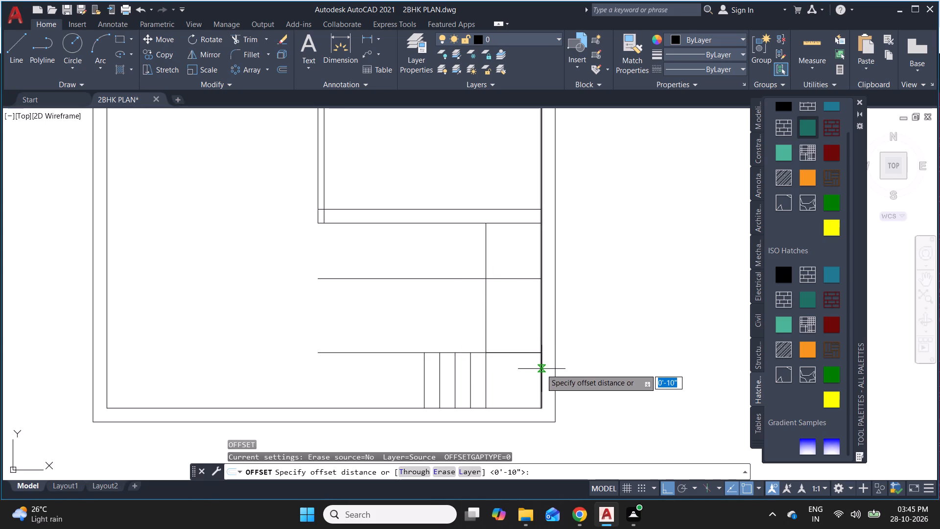
{"action": "key", "text": "1"}
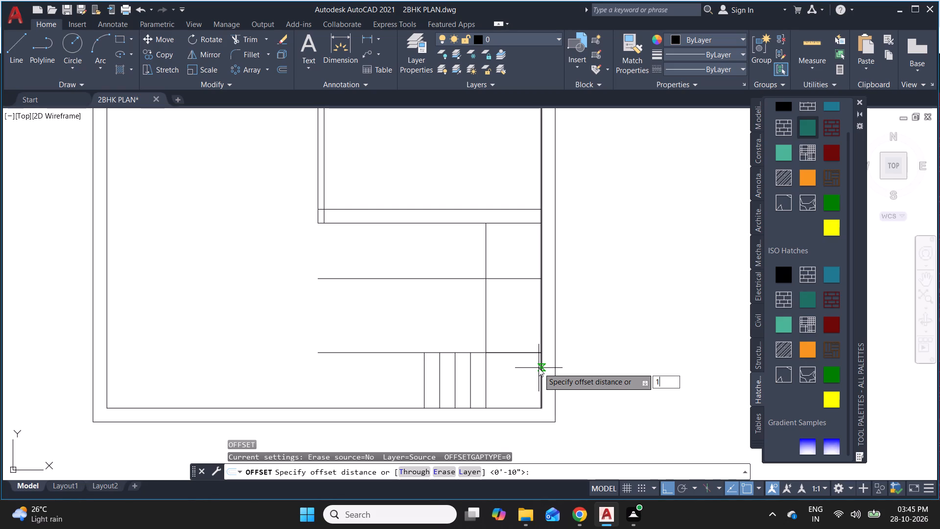
{"action": "type", "text": "0\""}
{"action": "key", "text": "Return"}
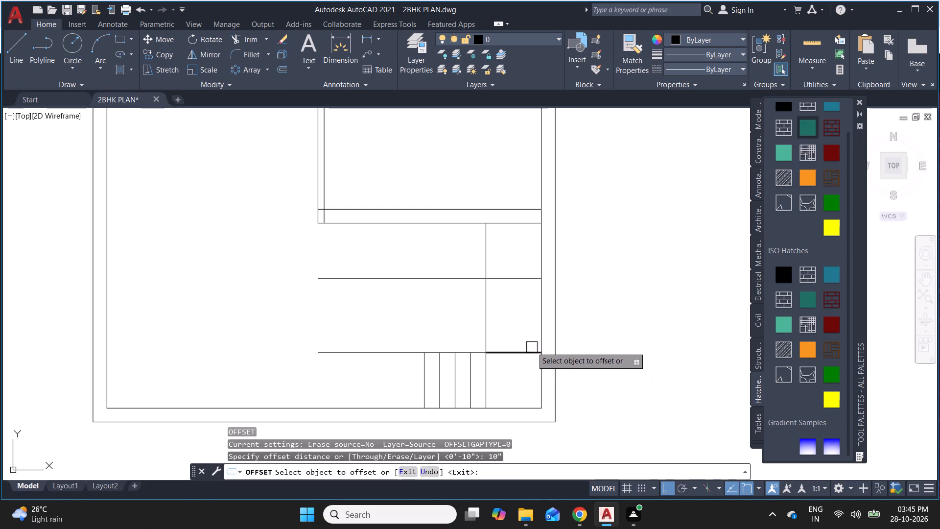
{"action": "left_click", "coordinate": [519, 351]}
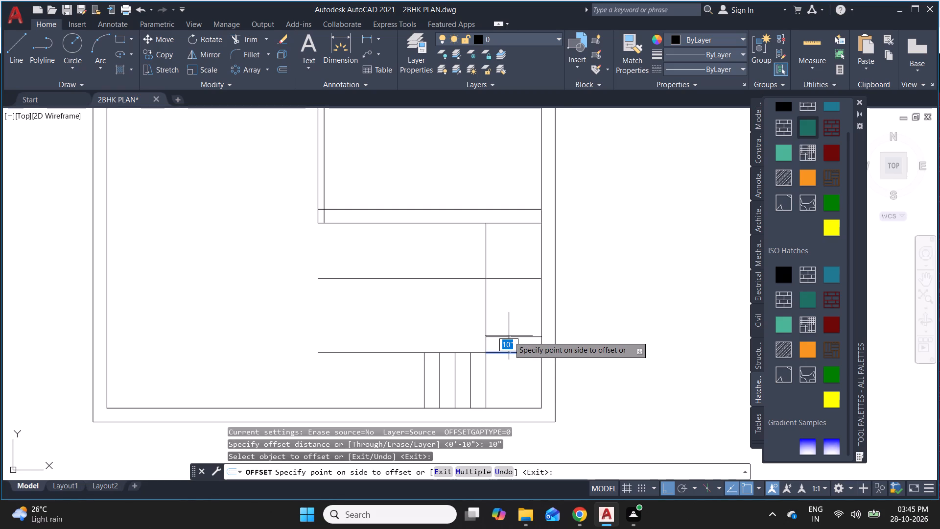
{"action": "key", "text": "m"}
{"action": "key", "text": "Return"}
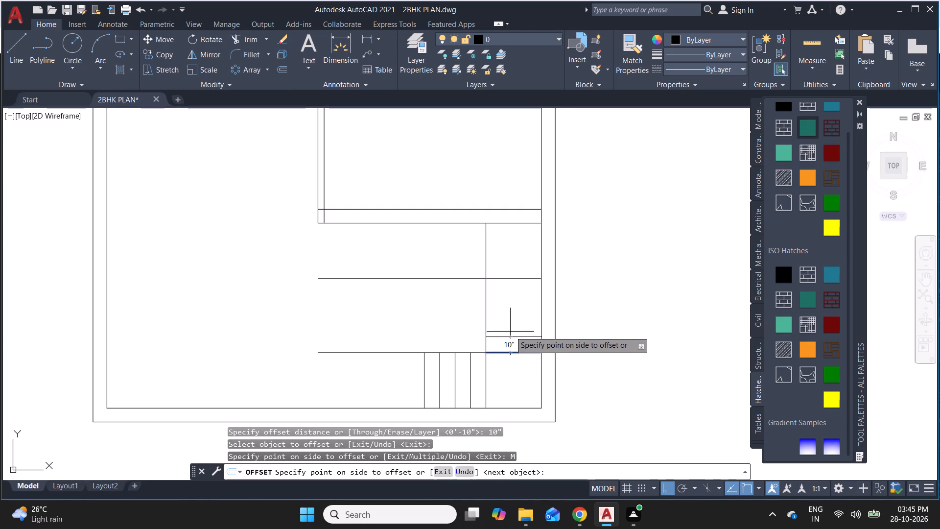
{"action": "left_click", "coordinate": [510, 326]}
{"action": "left_click", "coordinate": [510, 315]}
{"action": "left_click", "coordinate": [515, 300]}
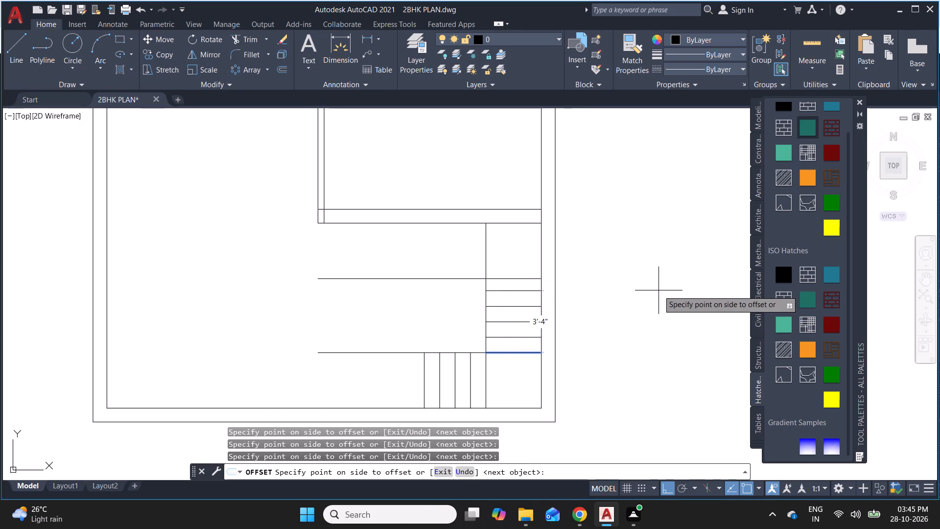
{"action": "left_click", "coordinate": [658, 290]}
{"action": "key", "text": "Escape"}
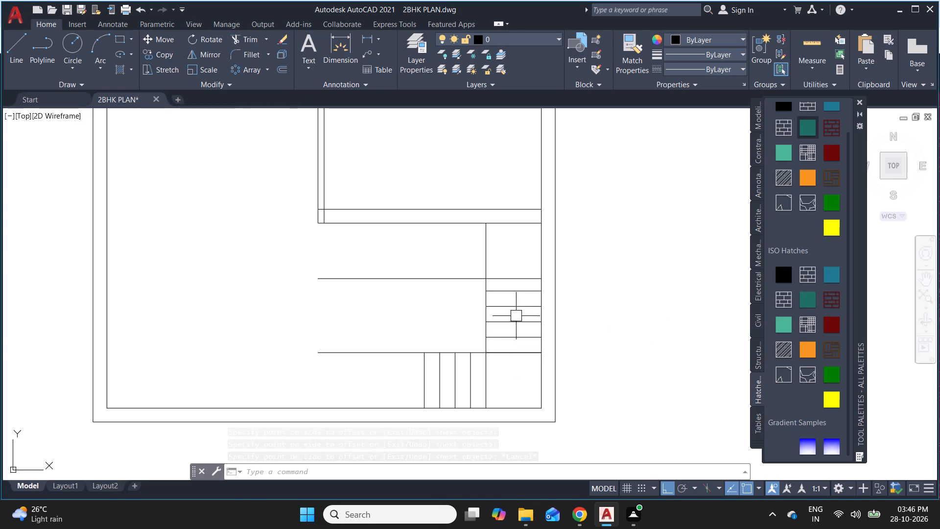
Measure the upper staircase strip between the 9" wall and the horizontal line below it.
{"action": "scroll", "coordinate": [515, 265], "scroll_direction": "up", "scroll_amount": 3}
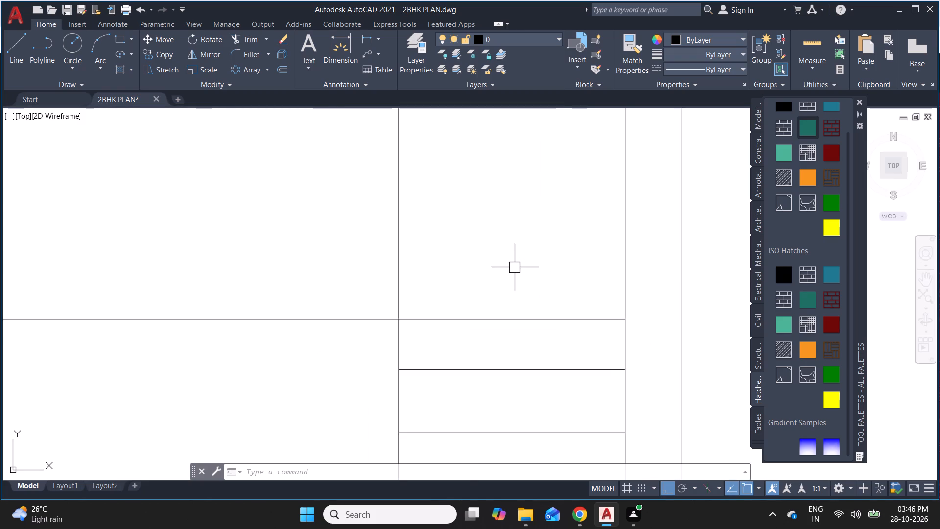
{"action": "scroll", "coordinate": [515, 267], "scroll_direction": "down", "scroll_amount": 2}
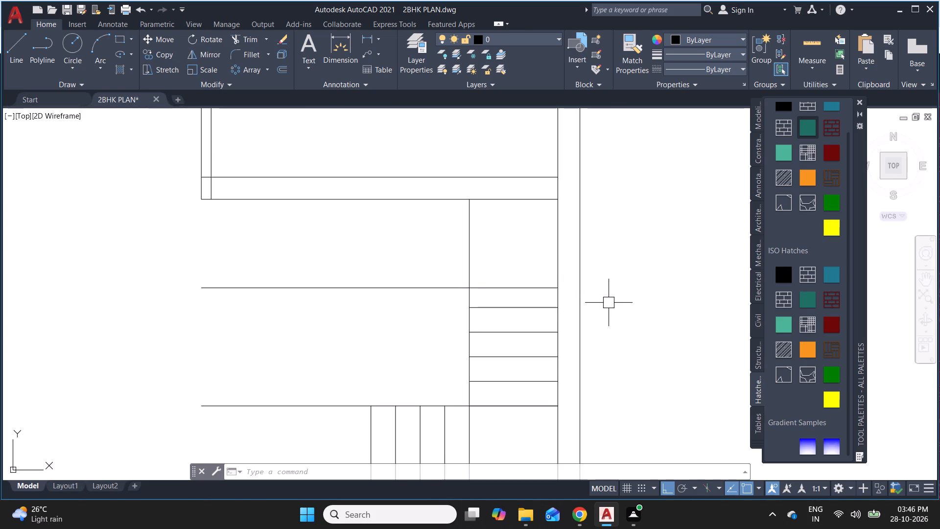
{"action": "left_click", "coordinate": [825, 42]}
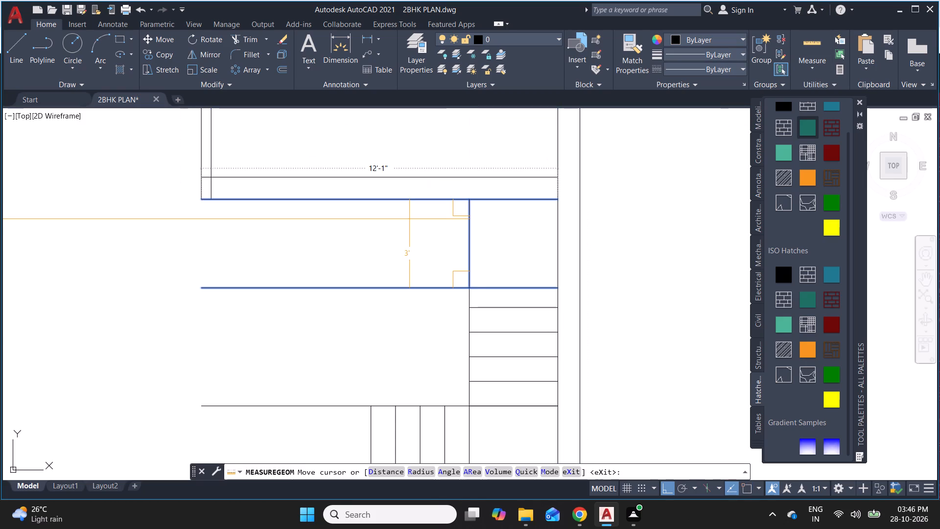
{"action": "key", "text": "Escape"}
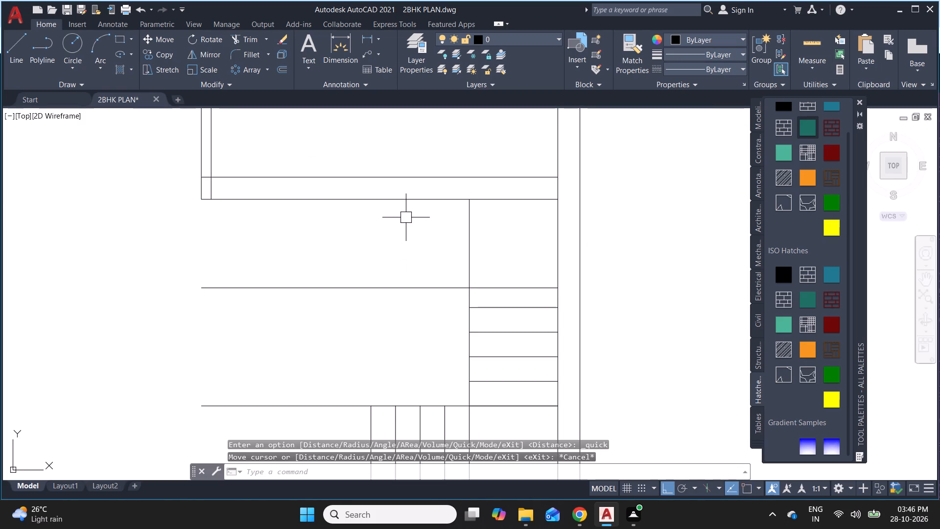
{"action": "key", "text": "Escape"}
{"action": "key", "text": "Escape"}
Draw a 3' vertical line along the upper landing's left edge, up to the underside of the 9" wall.
{"action": "key", "text": "o"}
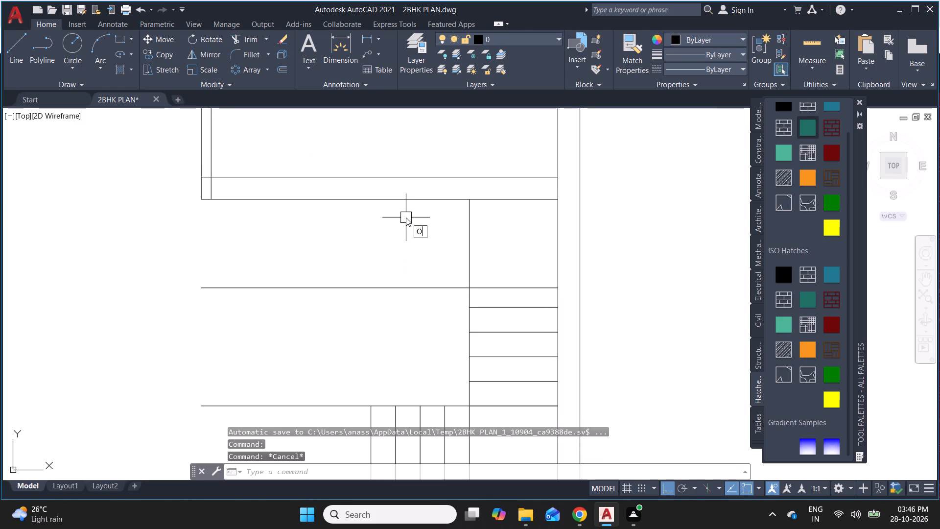
{"action": "key", "text": "Escape"}
{"action": "key", "text": "l"}
{"action": "key", "text": "Return"}
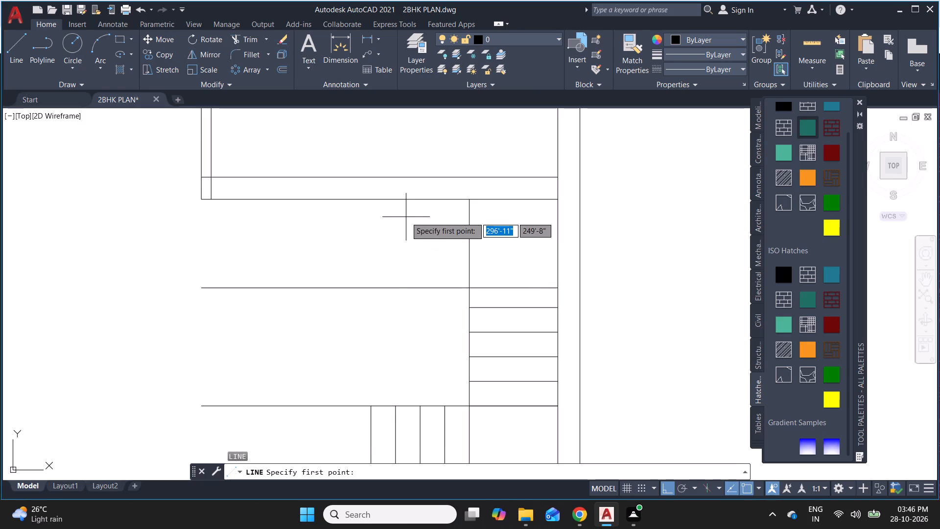
{"action": "left_click_drag", "start_coordinate": [470, 289], "coordinate": [470, 284]}
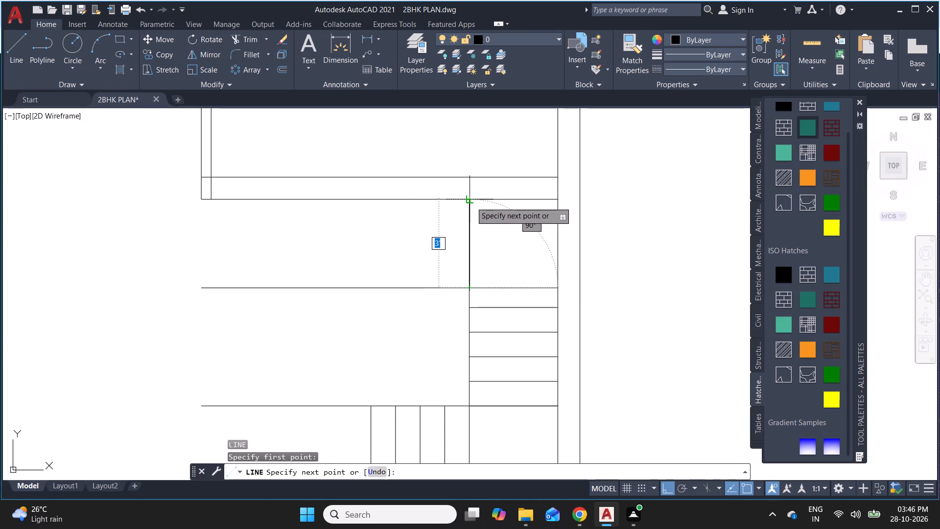
{"action": "left_click", "coordinate": [471, 202]}
{"action": "key", "text": "Escape"}
Offset the upper landing's vertical edge line leftward four times at 10" spacing using the Multiple option.
{"action": "key", "text": "o"}
{"action": "key", "text": "Return"}
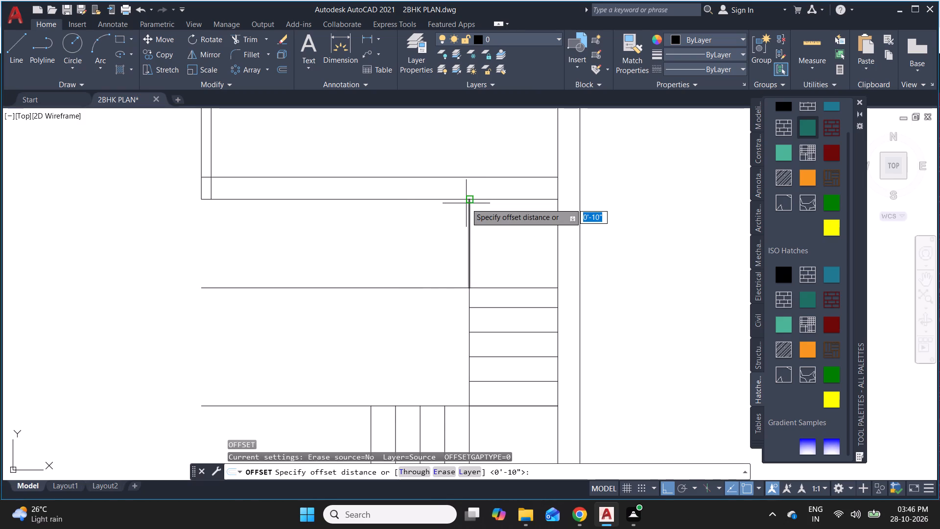
{"action": "key", "text": "3"}
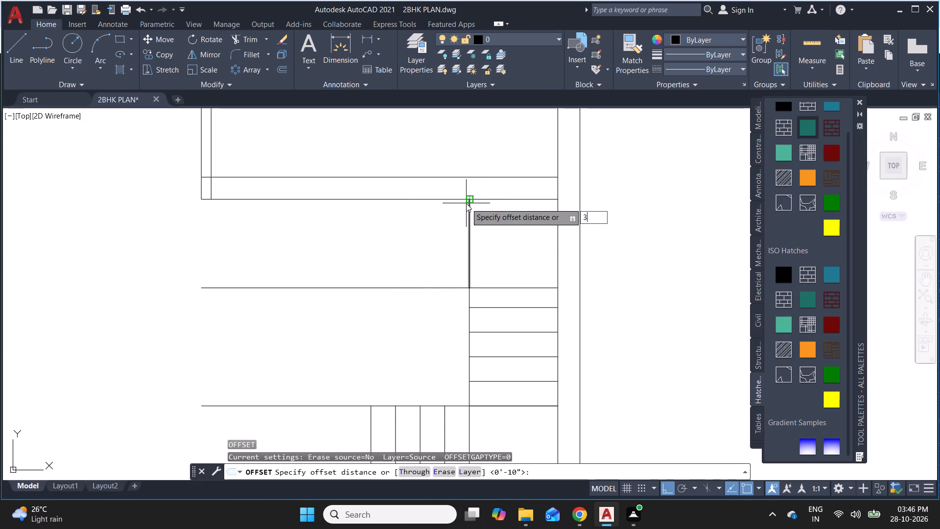
{"action": "key", "text": "BackSpace"}
{"action": "type", "text": "10\""}
{"action": "key", "text": "Return"}
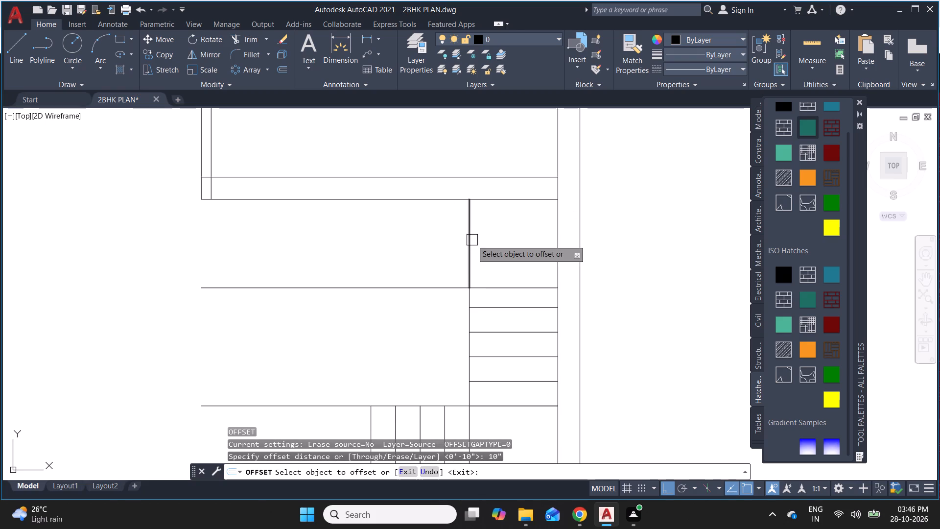
{"action": "left_click", "coordinate": [400, 254]}
{"action": "left_click_drag", "start_coordinate": [473, 246], "coordinate": [469, 248]}
{"action": "key", "text": "m"}
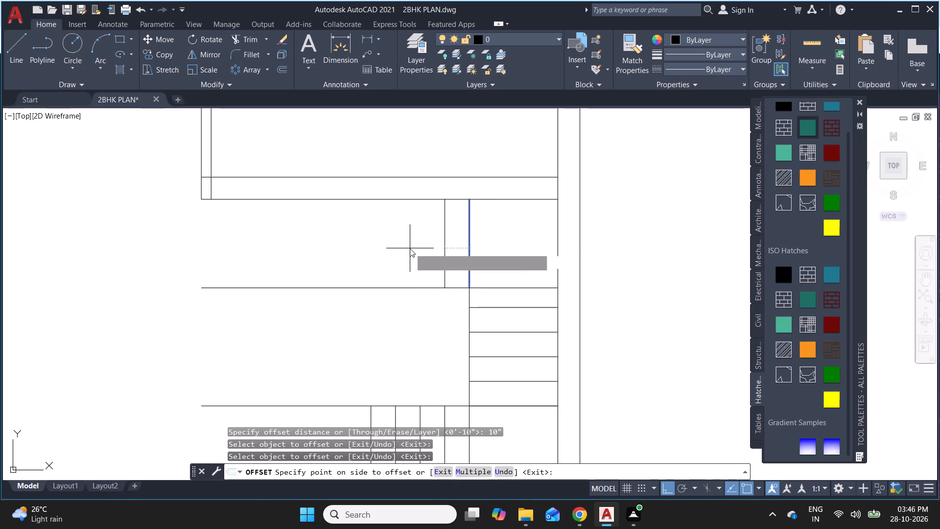
{"action": "key", "text": "Return"}
{"action": "left_click", "coordinate": [356, 239]}
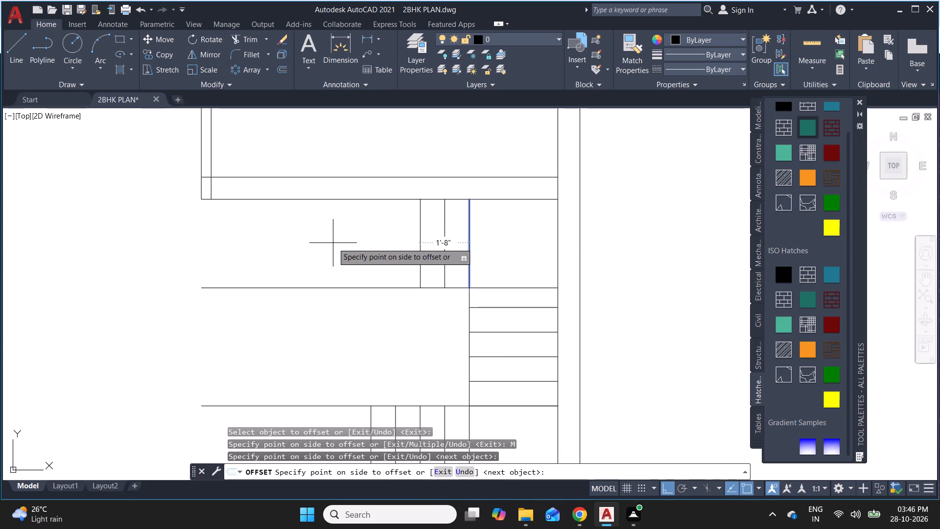
{"action": "left_click", "coordinate": [331, 243]}
{"action": "left_click", "coordinate": [307, 243]}
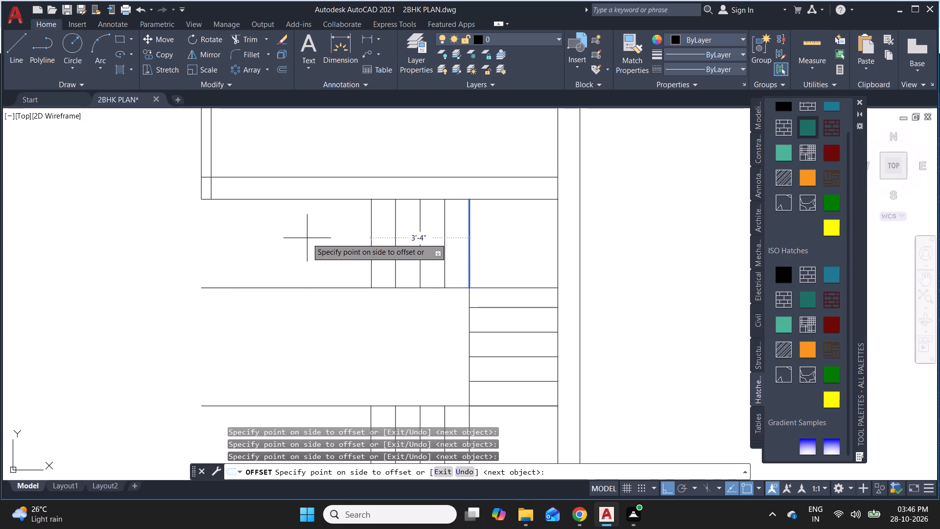
{"action": "scroll", "coordinate": [308, 236], "scroll_direction": "down", "scroll_amount": 2}
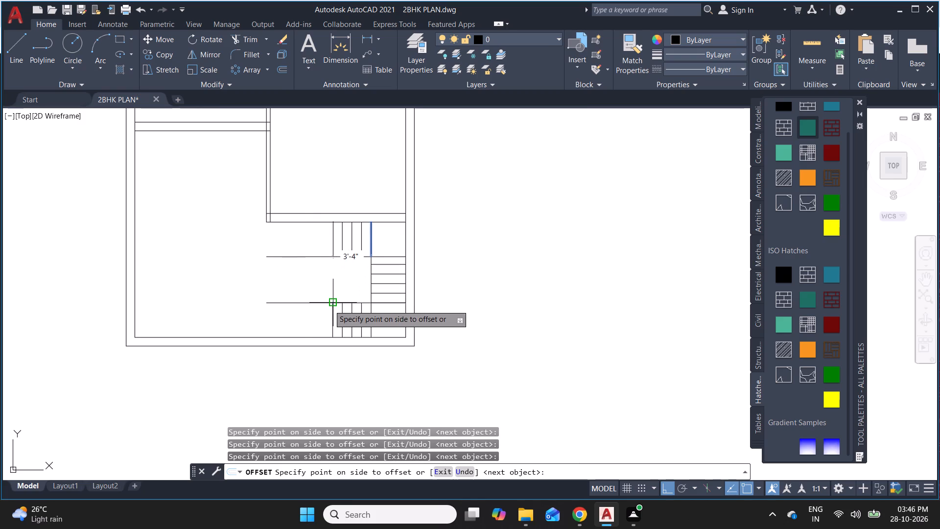
{"action": "left_click", "coordinate": [295, 241]}
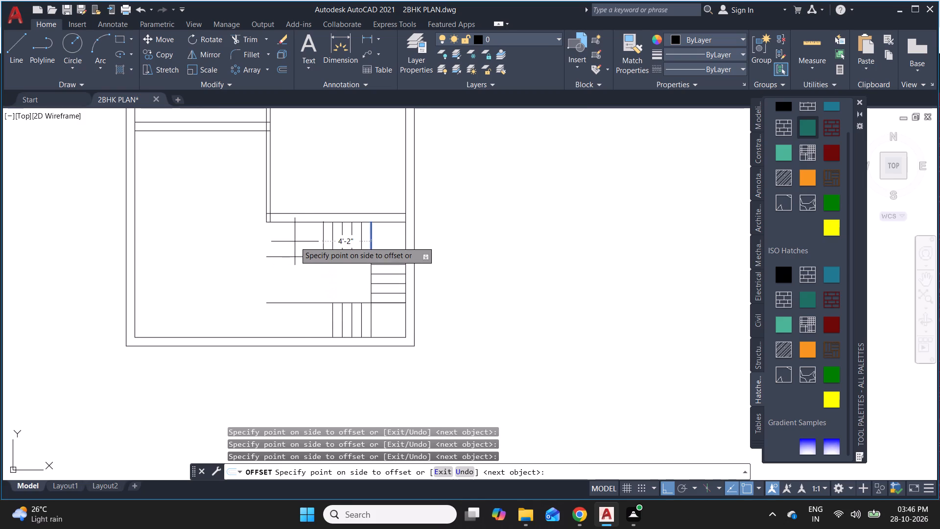
{"action": "key", "text": "Escape"}
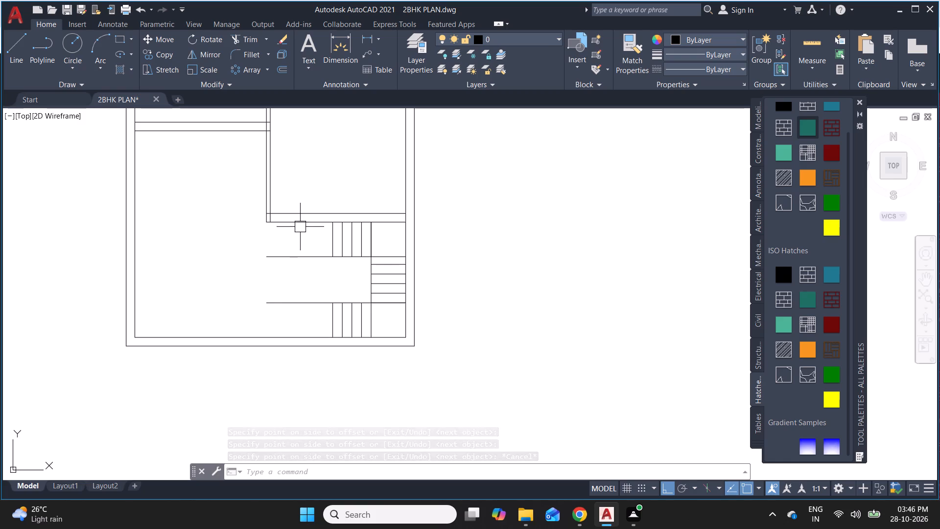
Offset the leftmost tread line of both the upper and lower flights leftward by 10".
{"action": "key", "text": "Escape"}
{"action": "key", "text": "o"}
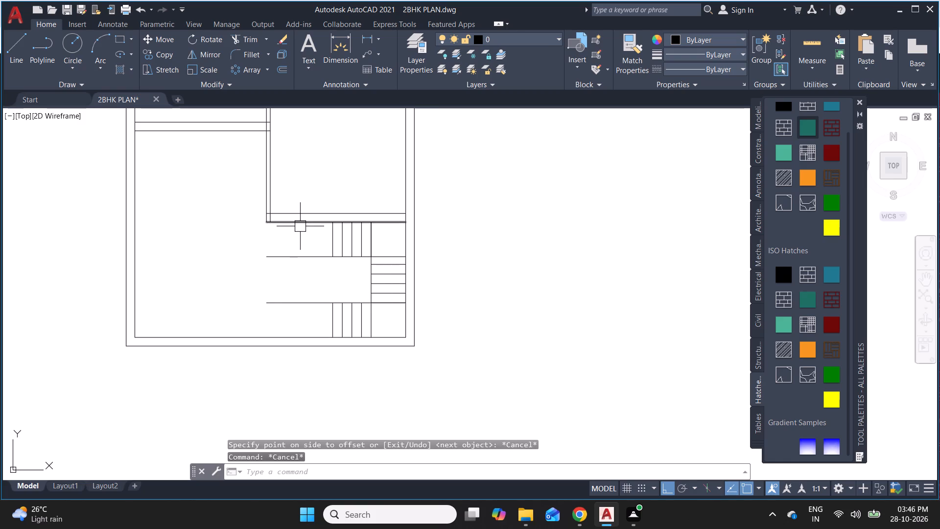
{"action": "key", "text": "Return"}
{"action": "type", "text": "10\""}
{"action": "key", "text": "Return"}
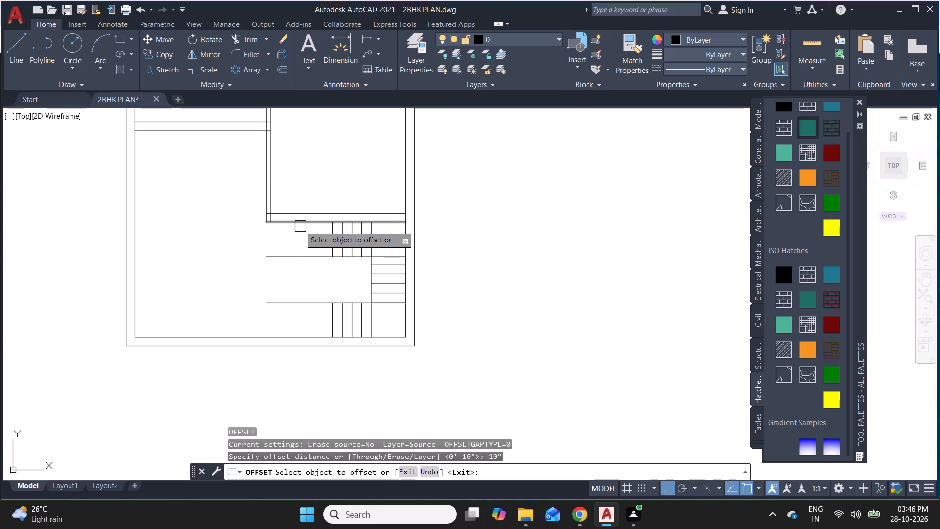
{"action": "left_click", "coordinate": [329, 244]}
{"action": "left_click", "coordinate": [314, 244]}
{"action": "left_click_drag", "start_coordinate": [331, 322], "coordinate": [323, 322]}
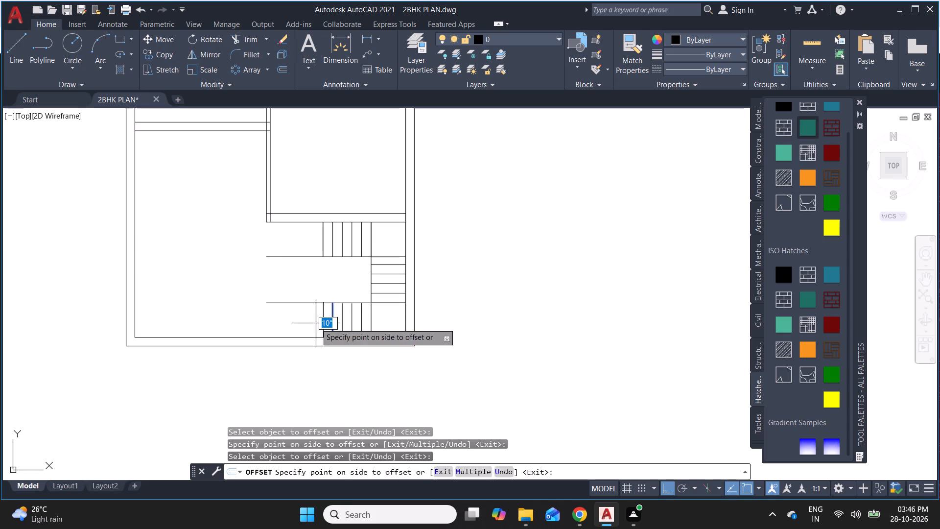
{"action": "left_click", "coordinate": [316, 323]}
{"action": "key", "text": "Escape"}
{"action": "key", "text": "Escape"}
Trim the two horizontal flight lines where they extend left past the last tread of the lower and upper flights.
{"action": "type", "text": "TR"}
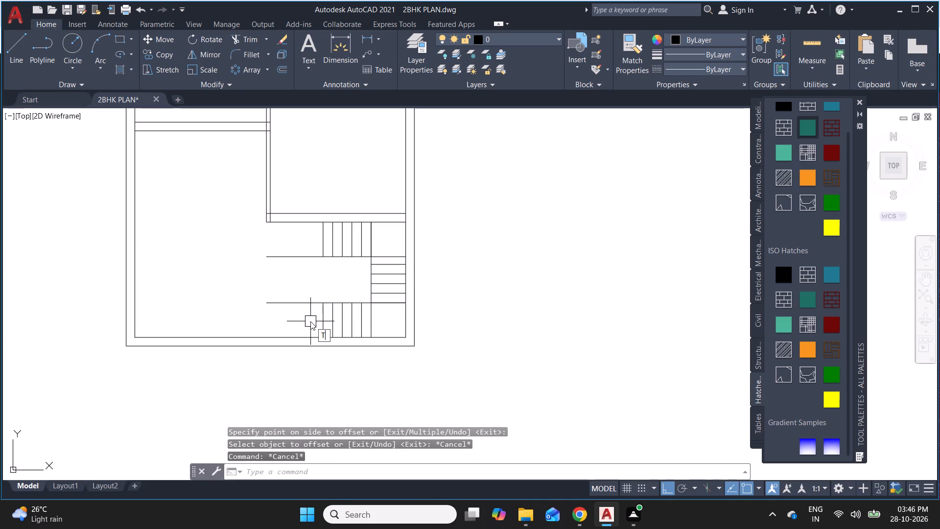
{"action": "key", "text": "Return"}
{"action": "left_click", "coordinate": [282, 300]}
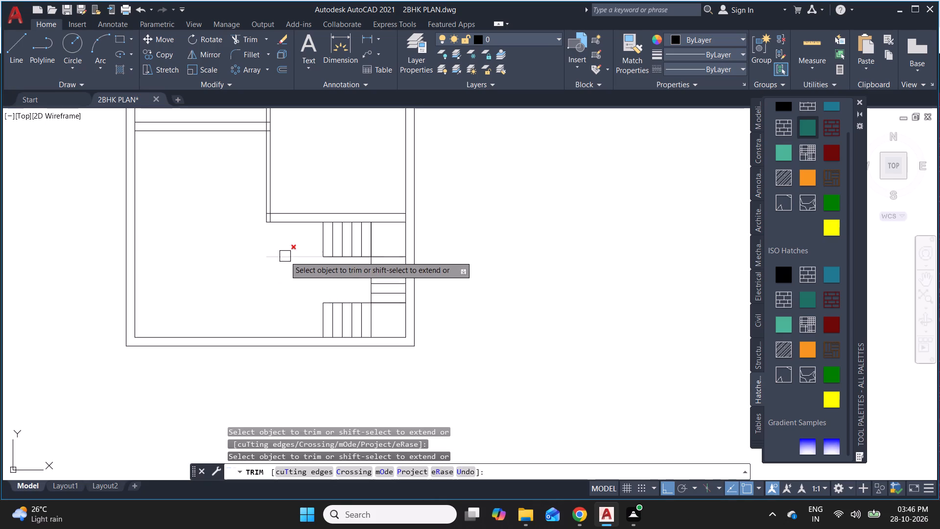
{"action": "left_click", "coordinate": [285, 256]}
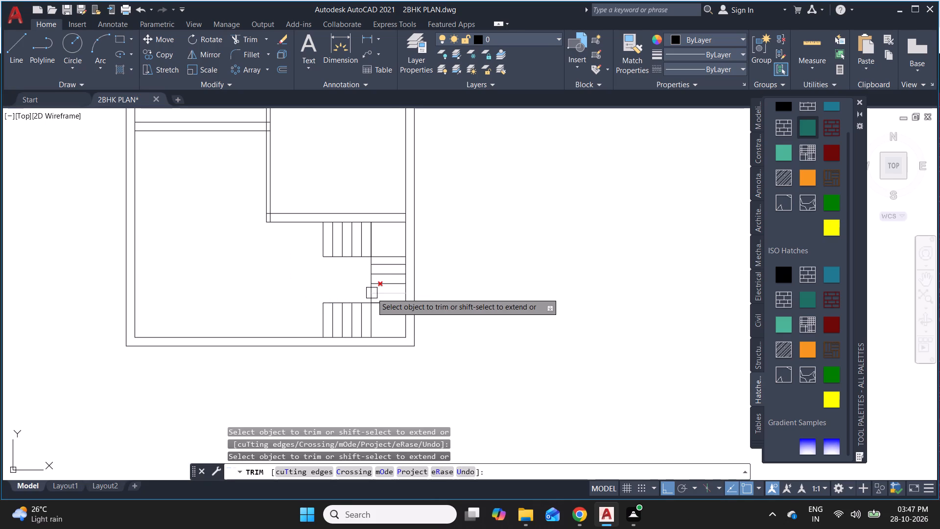
Trim the overlapping line stubs inside the corner where the vertical 4" partition meets the 9" wall above the staircase.
{"action": "scroll", "coordinate": [372, 293], "scroll_direction": "down", "scroll_amount": 1}
{"action": "scroll", "coordinate": [410, 282], "scroll_direction": "down", "scroll_amount": 1}
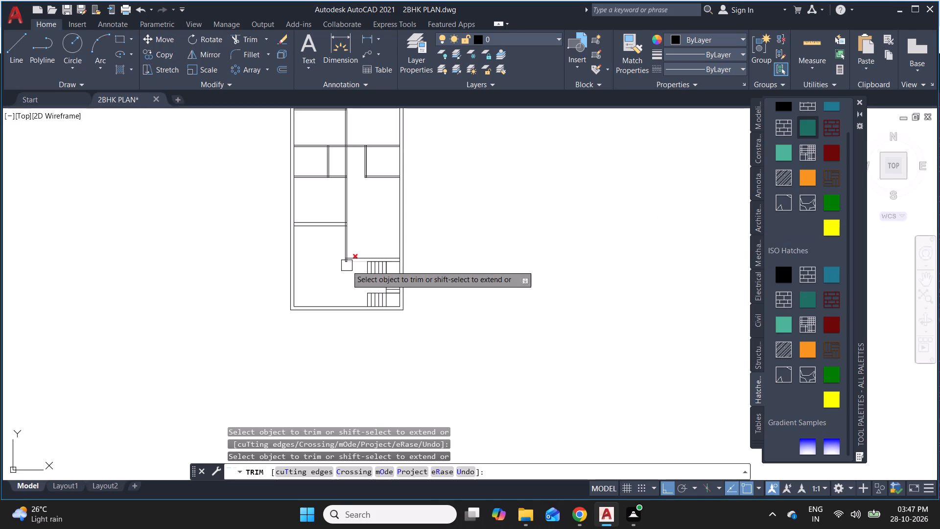
{"action": "scroll", "coordinate": [345, 262], "scroll_direction": "up", "scroll_amount": 5}
{"action": "left_click", "coordinate": [356, 244]}
{"action": "left_click", "coordinate": [353, 229]}
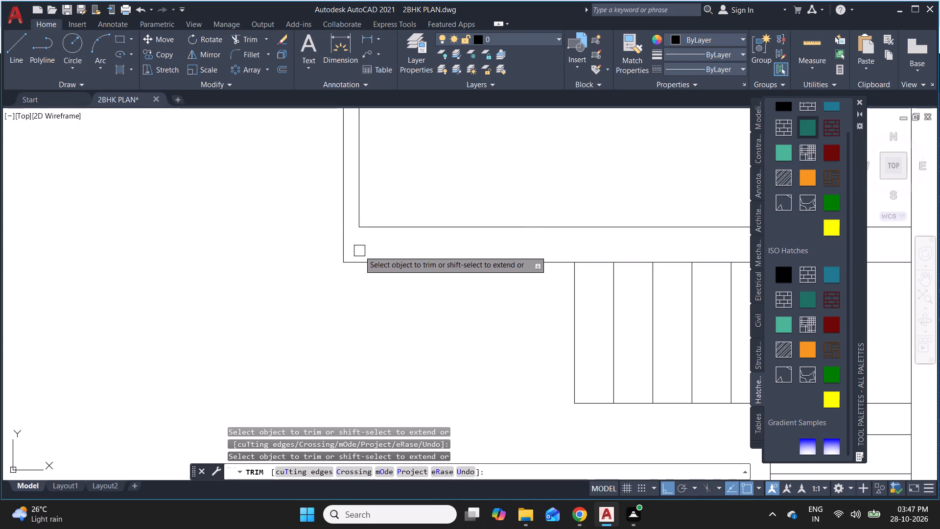
{"action": "scroll", "coordinate": [307, 308], "scroll_direction": "down", "scroll_amount": 1}
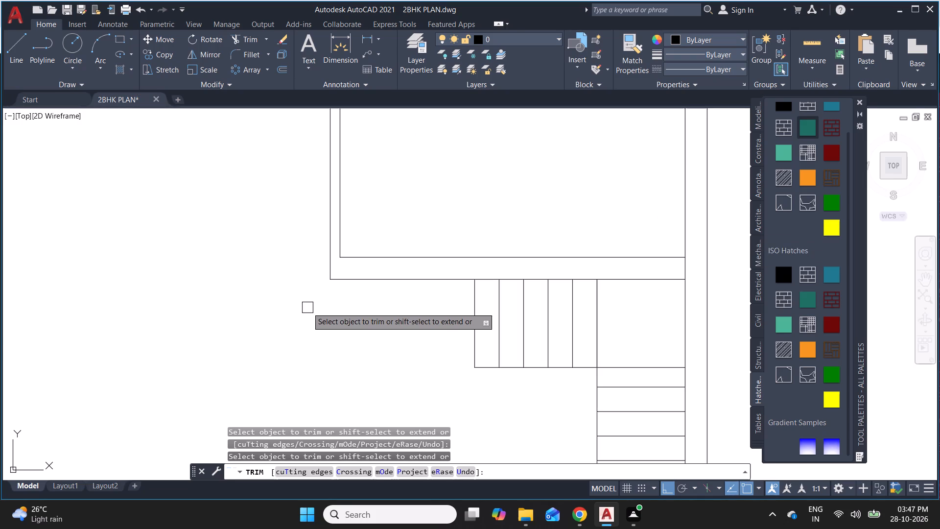
{"action": "scroll", "coordinate": [300, 308], "scroll_direction": "down", "scroll_amount": 2}
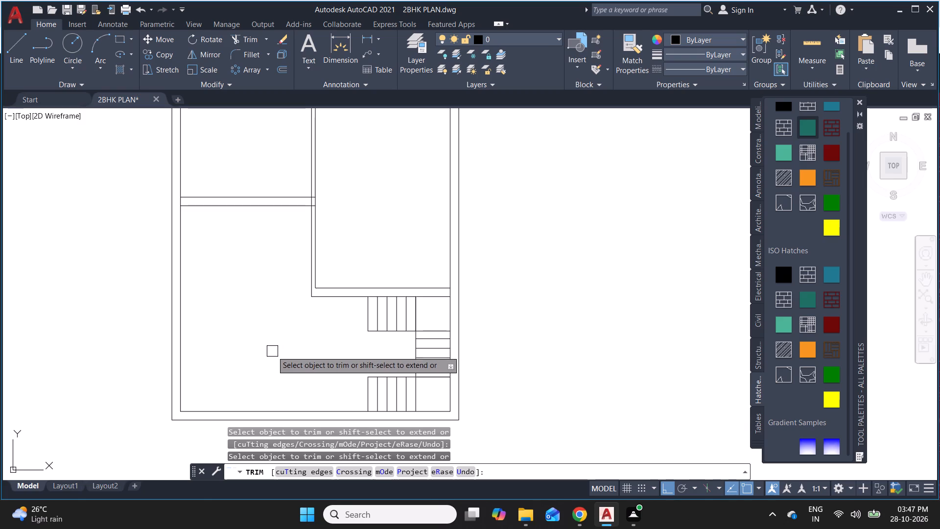
{"action": "key", "text": "Escape"}
Trim the vertical partition's inner line below and within the horizontal 9" wall above the front room, plus the wall's upper line stub.
{"action": "scroll", "coordinate": [311, 193], "scroll_direction": "up", "scroll_amount": 3}
{"action": "type", "text": "TR"}
{"action": "key", "text": "space"}
{"action": "left_click", "coordinate": [308, 317]}
{"action": "key", "text": "Escape"}
{"action": "key", "text": "Escape"}
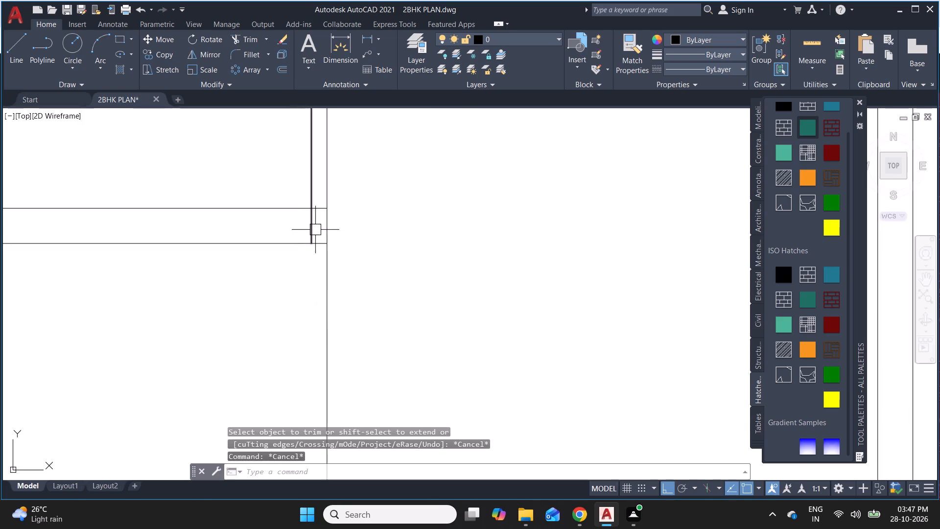
{"action": "type", "text": "TR"}
{"action": "key", "text": "space"}
{"action": "left_click", "coordinate": [311, 229]}
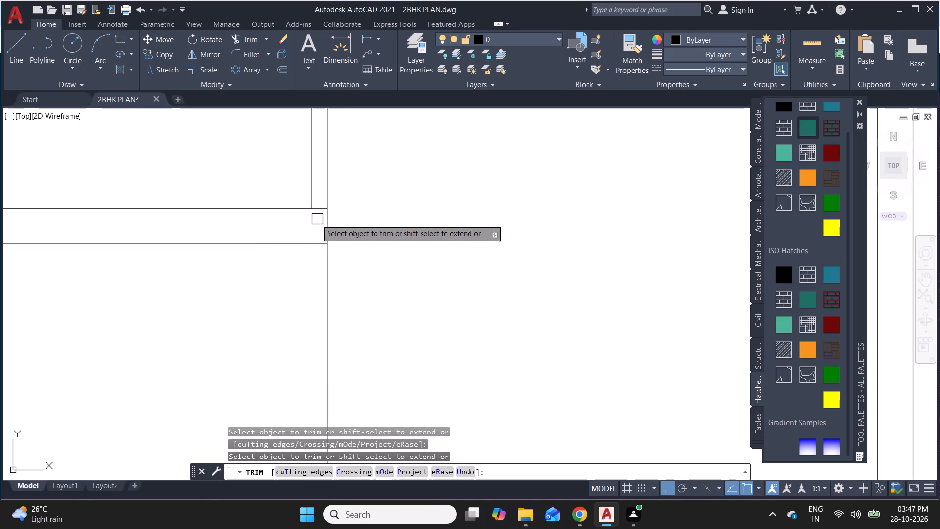
{"action": "left_click", "coordinate": [318, 205]}
{"action": "key", "text": "Escape"}
{"action": "key", "text": "Escape"}
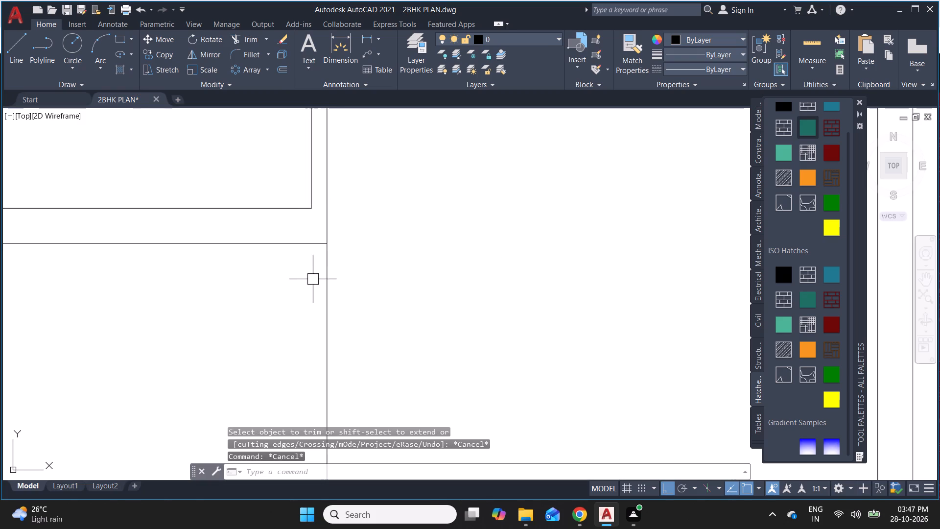
Offset the partition's outer vertical line 9" leftward, beside the front room.
{"action": "key", "text": "o"}
{"action": "key", "text": "space"}
{"action": "type", "text": "9\""}
{"action": "key", "text": "Return"}
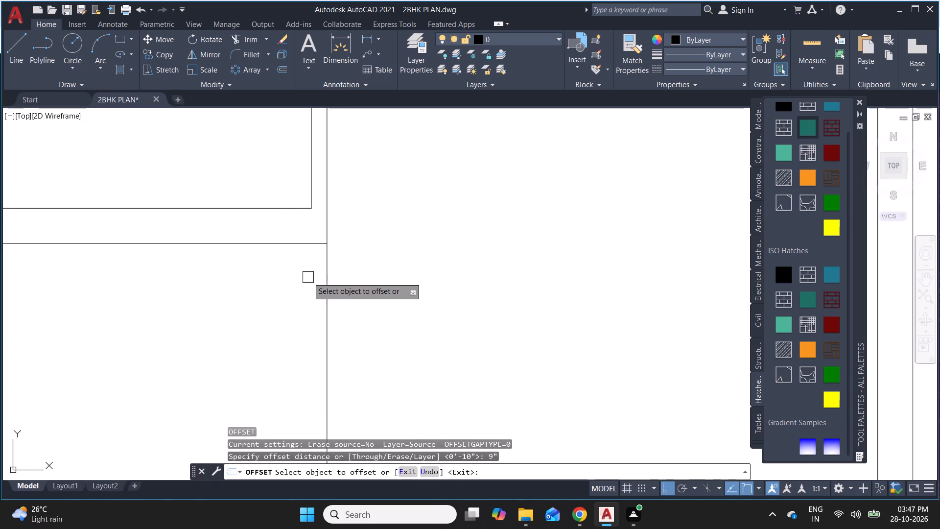
{"action": "left_click", "coordinate": [329, 326]}
{"action": "left_click", "coordinate": [293, 345]}
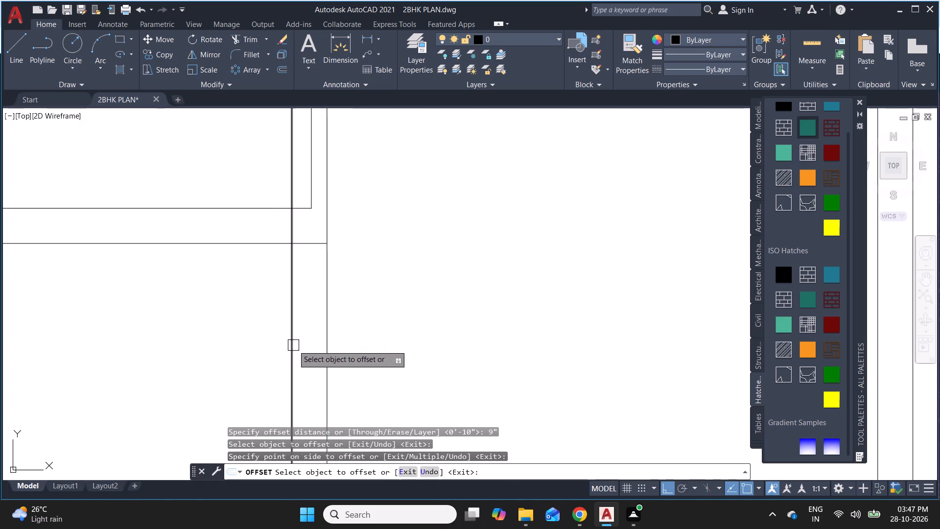
{"action": "key", "text": "Escape"}
{"action": "key", "text": "Escape"}
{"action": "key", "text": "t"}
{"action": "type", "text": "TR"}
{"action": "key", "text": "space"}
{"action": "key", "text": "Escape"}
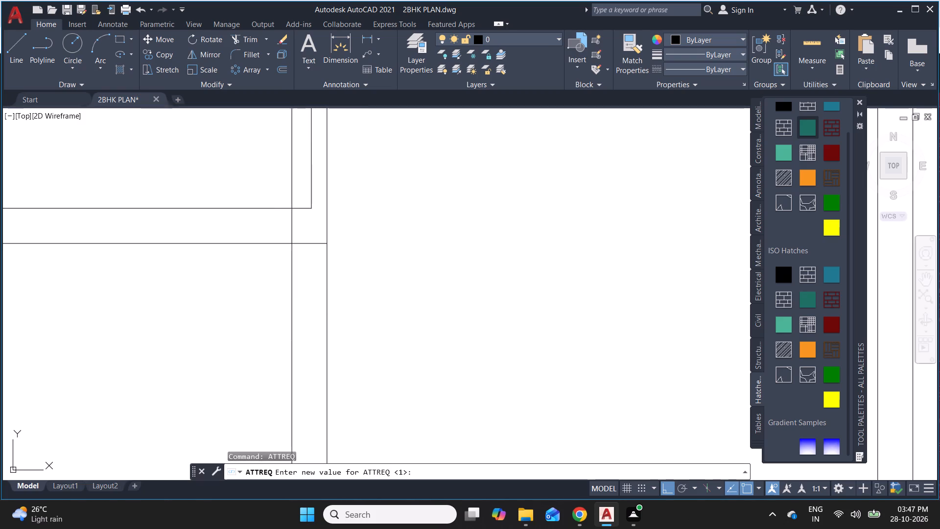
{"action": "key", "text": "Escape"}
Trim the new vertical wall line above the front room's corner and the horizontal wall line stub to its right.
{"action": "type", "text": "TR"}
{"action": "key", "text": "space"}
{"action": "left_click", "coordinate": [290, 193]}
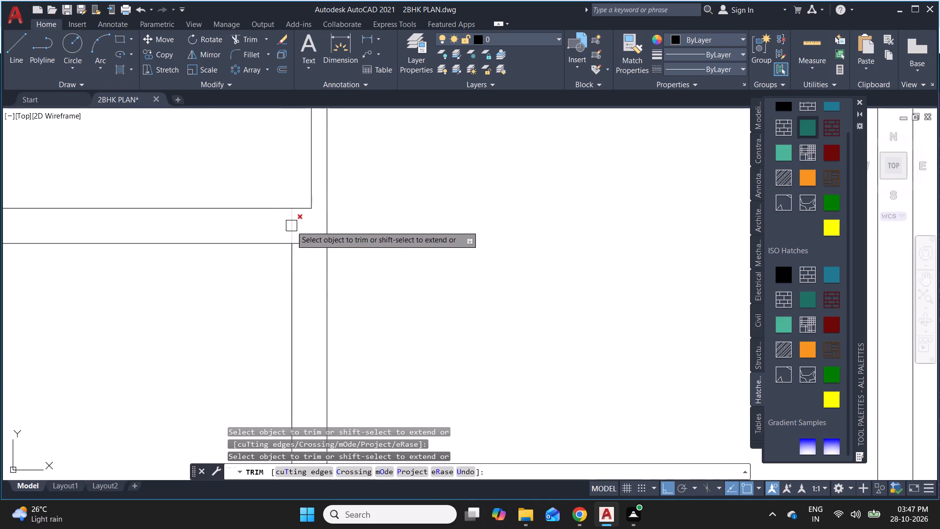
{"action": "left_click", "coordinate": [291, 226]}
{"action": "scroll", "coordinate": [305, 235], "scroll_direction": "down", "scroll_amount": 2}
{"action": "scroll", "coordinate": [305, 235], "scroll_direction": "up", "scroll_amount": 3}
{"action": "left_click", "coordinate": [308, 235]}
{"action": "scroll", "coordinate": [296, 200], "scroll_direction": "down", "scroll_amount": 1}
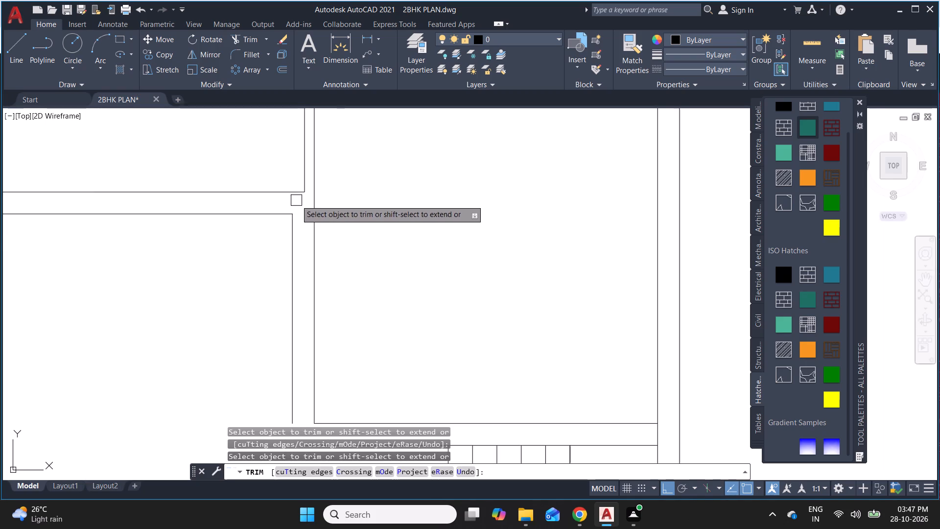
{"action": "scroll", "coordinate": [296, 200], "scroll_direction": "down", "scroll_amount": 2}
{"action": "key", "text": "Escape"}
{"action": "key", "text": "Escape"}
Extend the front room's new vertical wall line downward and the stair wall's lower line leftward to meet it.
{"action": "key", "text": "e"}
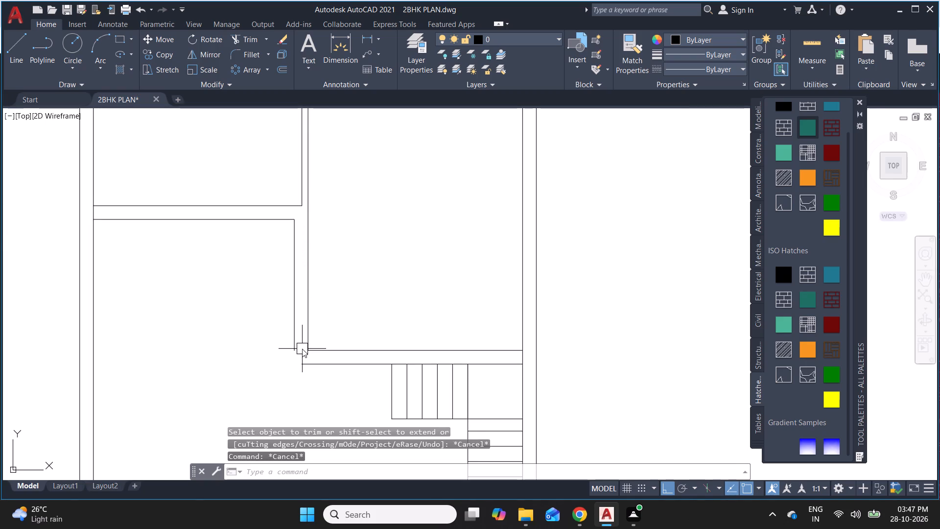
{"action": "key", "text": "x"}
{"action": "key", "text": "space"}
{"action": "left_click", "coordinate": [296, 313]}
{"action": "key", "text": "Escape"}
{"action": "key", "text": "Escape"}
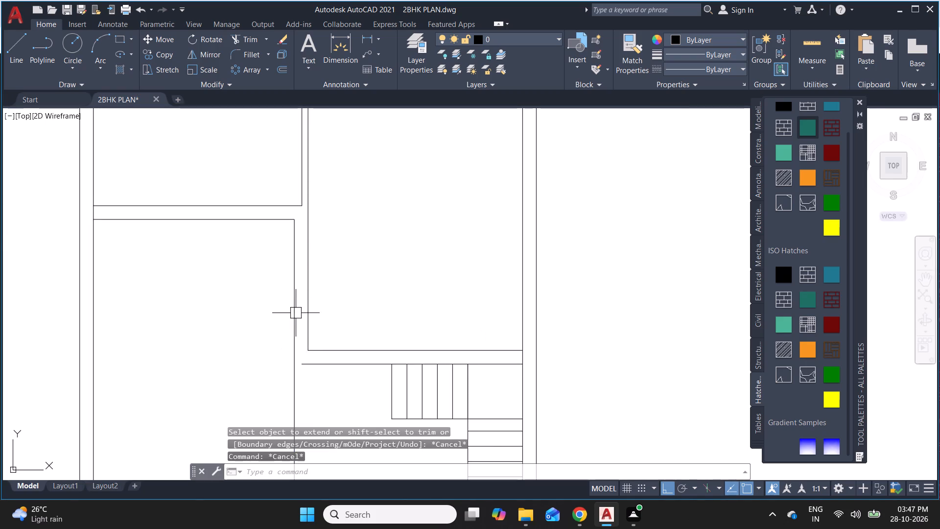
{"action": "type", "text": "EX"}
{"action": "key", "text": "space"}
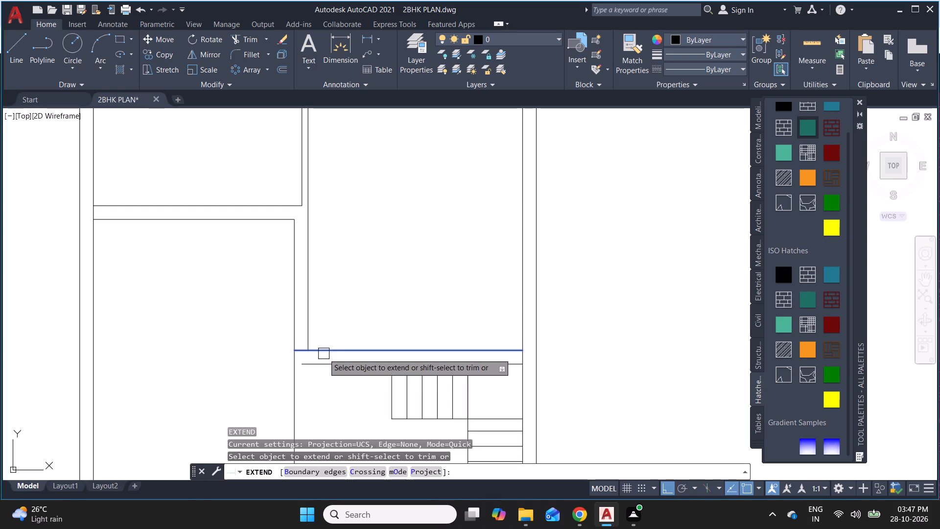
{"action": "left_click", "coordinate": [325, 360]}
{"action": "key", "text": "Escape"}
{"action": "key", "text": "Escape"}
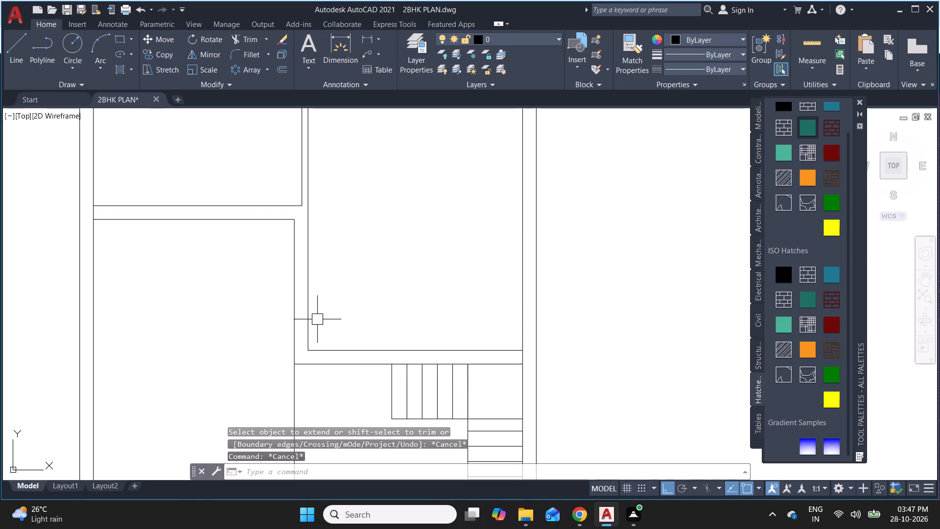
Draw a 9" vertical line across the stair wall's thickness, down from the inner corner with the vertical wall.
{"action": "key", "text": "l"}
{"action": "key", "text": "space"}
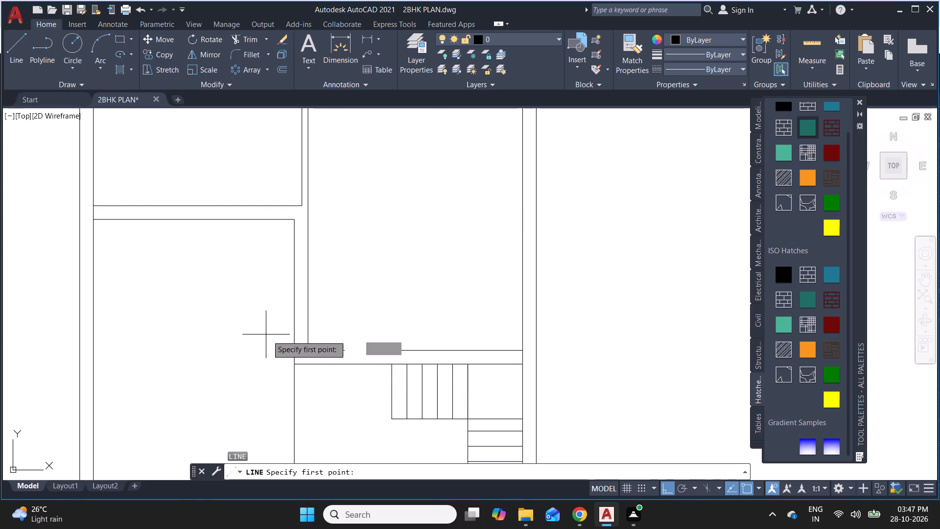
{"action": "left_click", "coordinate": [309, 350]}
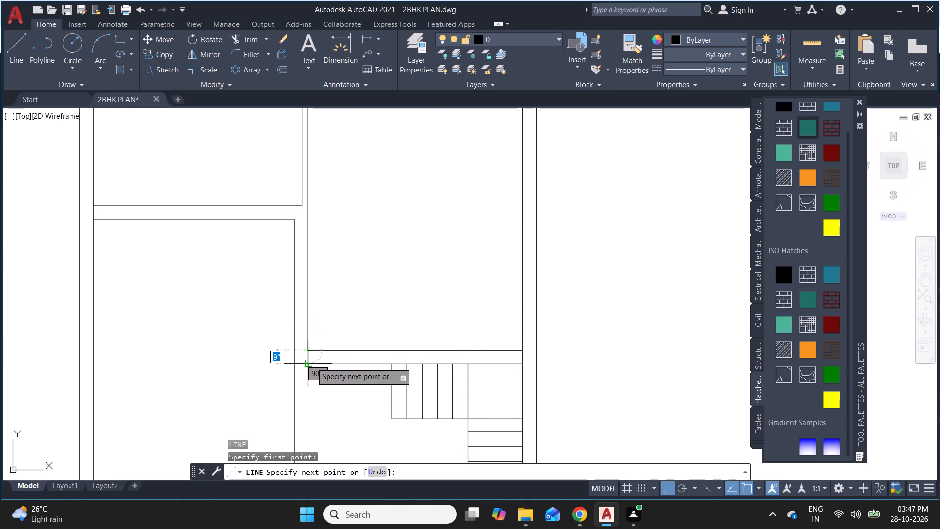
{"action": "left_click", "coordinate": [311, 362]}
{"action": "key", "text": "Escape"}
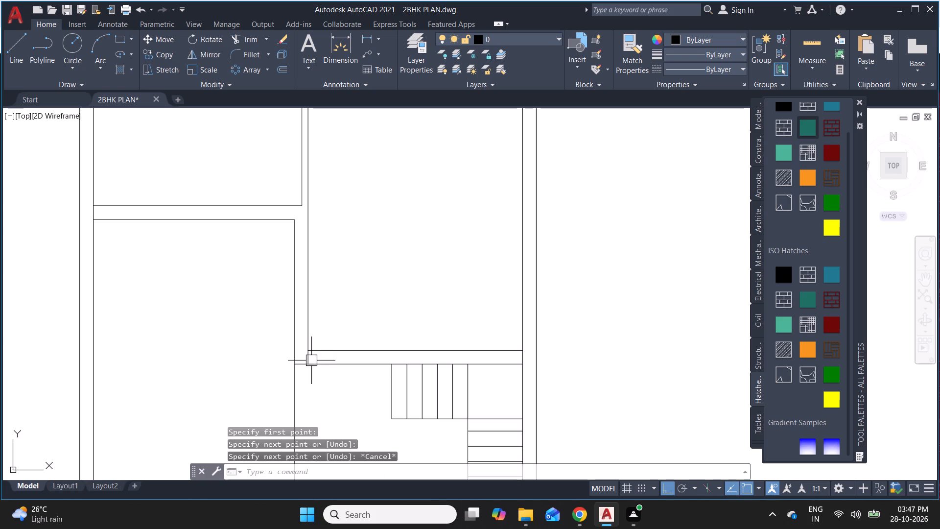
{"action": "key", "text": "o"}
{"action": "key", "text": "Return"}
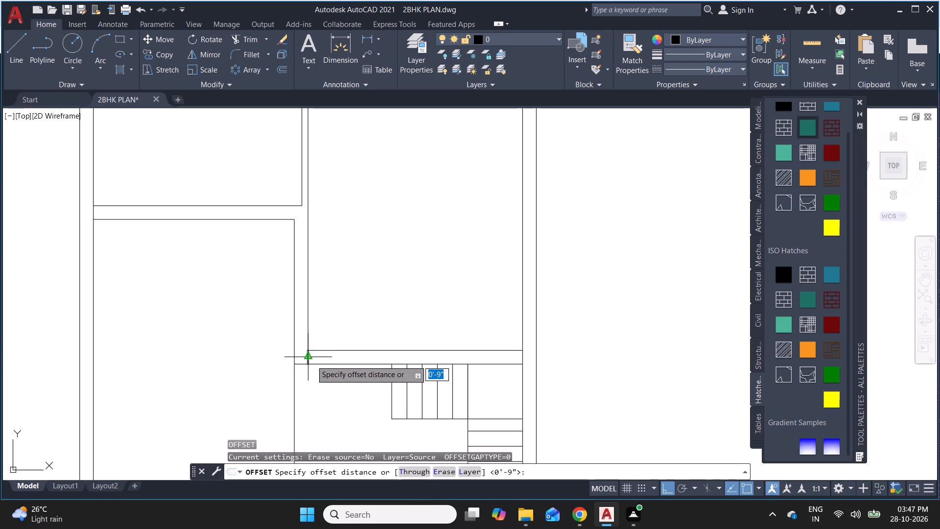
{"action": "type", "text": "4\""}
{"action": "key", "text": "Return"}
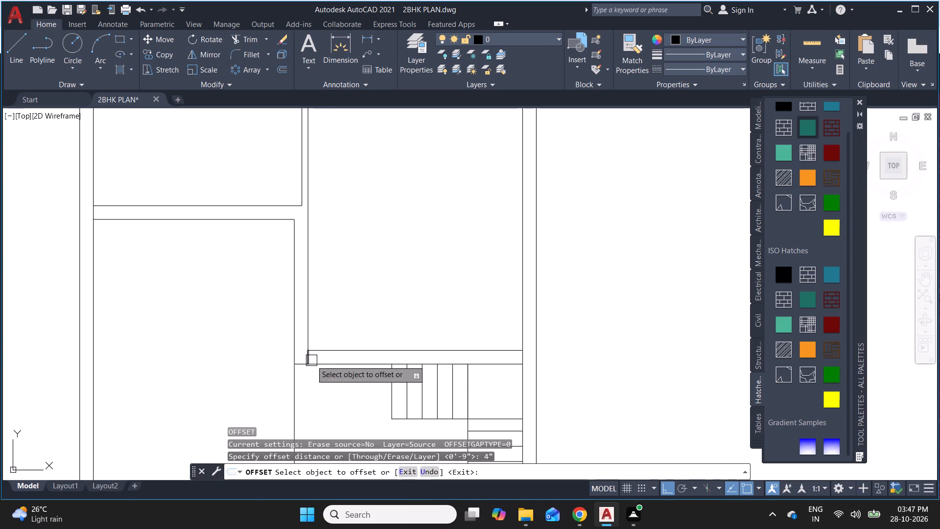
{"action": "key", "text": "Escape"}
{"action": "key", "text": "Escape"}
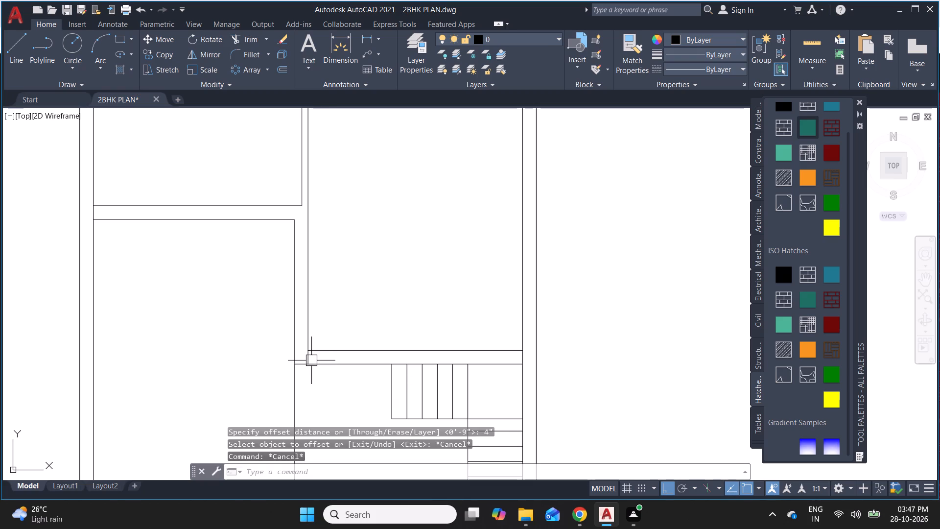
Offset the short line across the stair wall by 4' to the right.
{"action": "key", "text": "o"}
{"action": "key", "text": "Return"}
{"action": "key", "text": "4"}
{"action": "key", "text": "apostrophe"}
{"action": "key", "text": "Return"}
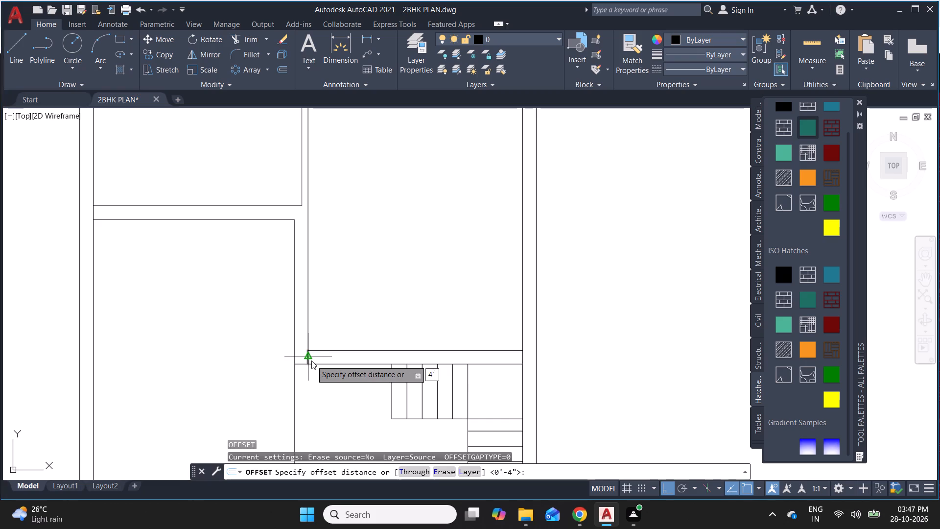
{"action": "scroll", "coordinate": [311, 361], "scroll_direction": "up", "scroll_amount": 2}
{"action": "left_click", "coordinate": [296, 358]}
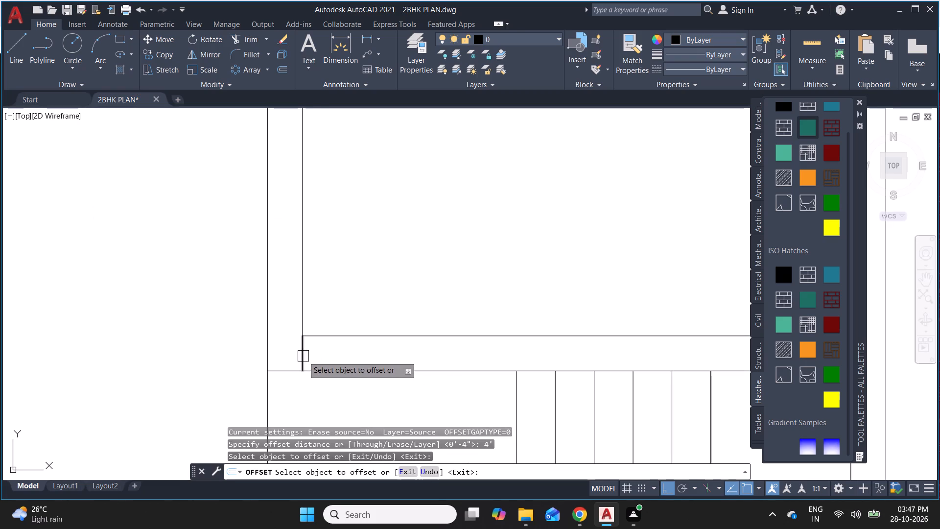
{"action": "left_click", "coordinate": [303, 356]}
{"action": "left_click", "coordinate": [418, 361]}
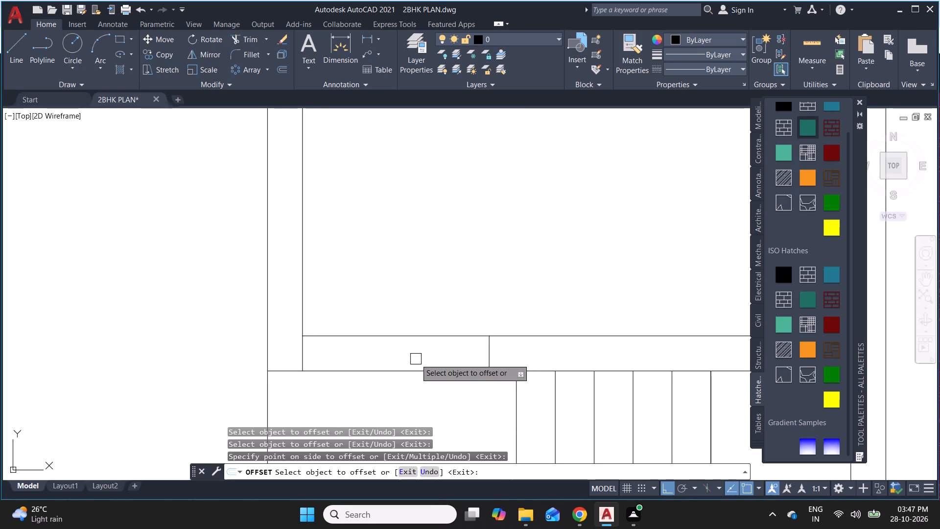
{"action": "key", "text": "Escape"}
{"action": "key", "text": "Escape"}
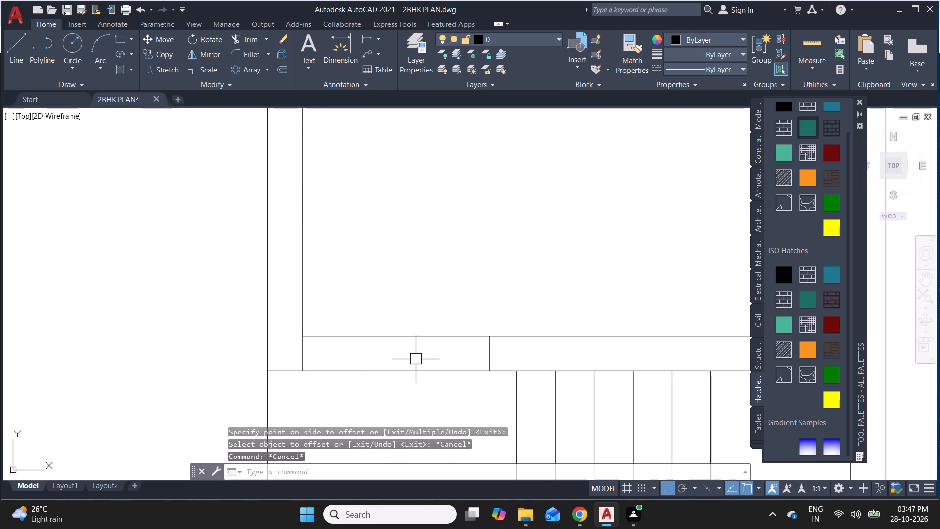
Trim the stair wall's lines between the two short cross lines to open a 4' gap, and the vertical line below the wall corner.
{"action": "type", "text": "TR"}
{"action": "key", "text": "Return"}
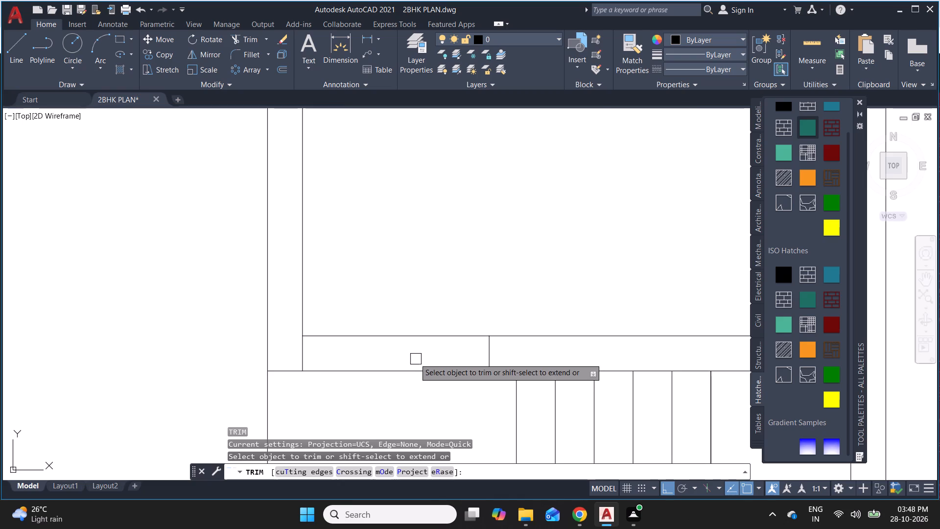
{"action": "scroll", "coordinate": [414, 357], "scroll_direction": "down", "scroll_amount": 2}
{"action": "left_click_drag", "start_coordinate": [409, 290], "coordinate": [407, 300]}
{"action": "left_click", "coordinate": [412, 400]}
{"action": "left_click_drag", "start_coordinate": [395, 400], "coordinate": [374, 399]}
{"action": "left_click", "coordinate": [319, 395]}
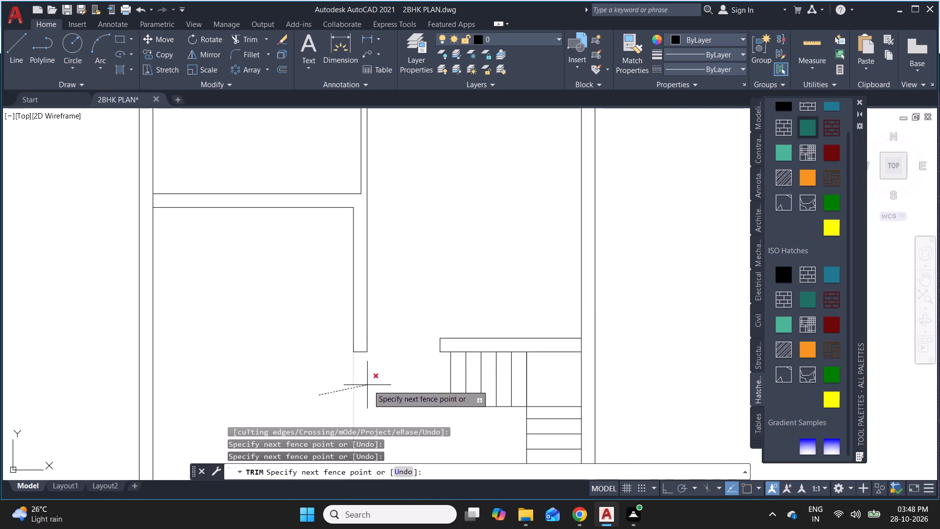
{"action": "left_click", "coordinate": [372, 385]}
{"action": "scroll", "coordinate": [268, 304], "scroll_direction": "down", "scroll_amount": 2}
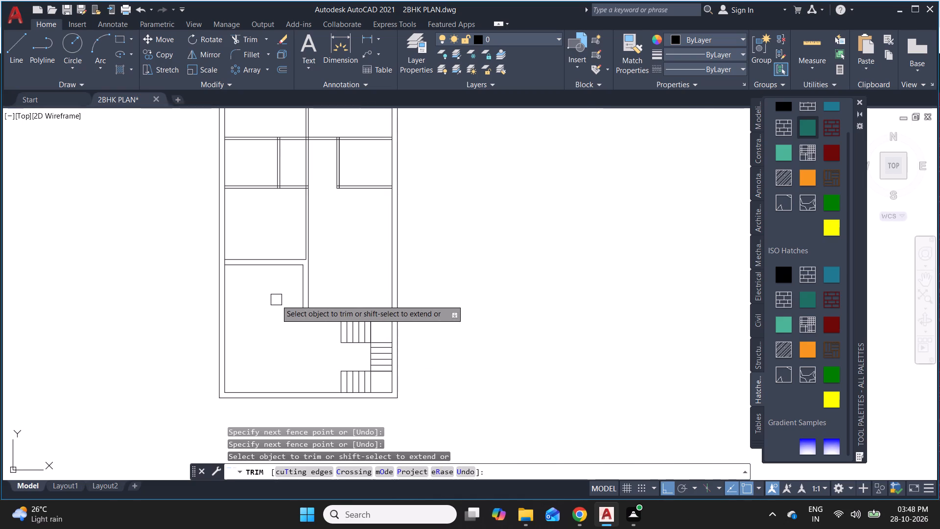
Trim the vertical partition lines crossing the passage between the two small middle rooms.
{"action": "scroll", "coordinate": [276, 300], "scroll_direction": "down", "scroll_amount": 1}
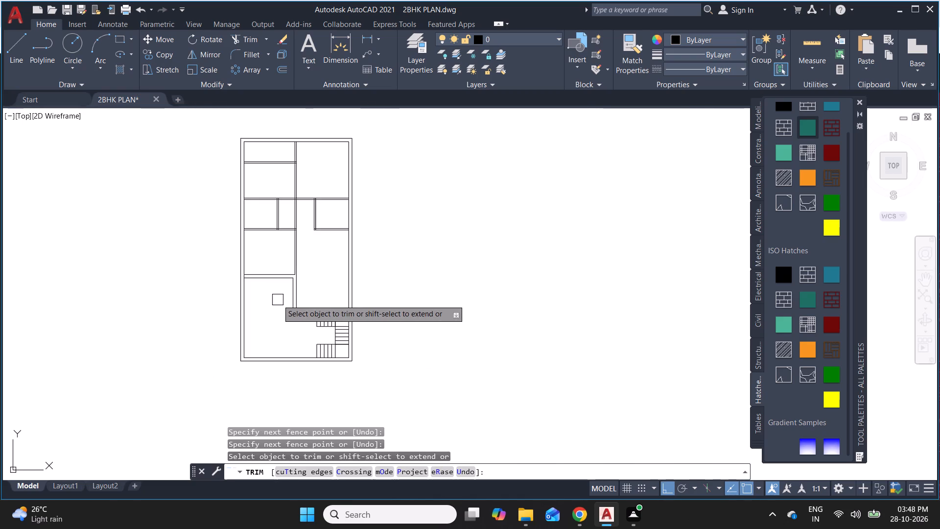
{"action": "scroll", "coordinate": [272, 212], "scroll_direction": "up", "scroll_amount": 4}
{"action": "scroll", "coordinate": [281, 255], "scroll_direction": "down", "scroll_amount": 2}
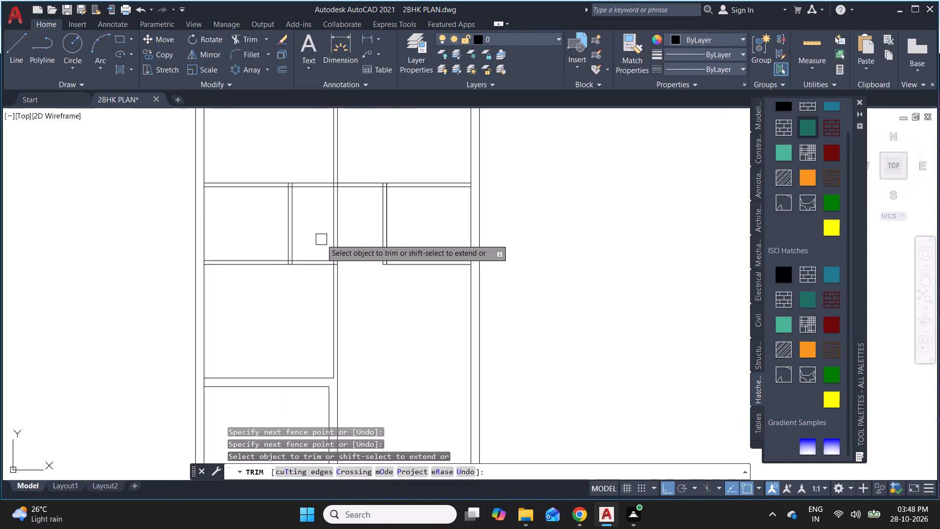
{"action": "left_click", "coordinate": [319, 231]}
{"action": "left_click", "coordinate": [351, 227]}
{"action": "scroll", "coordinate": [360, 249], "scroll_direction": "down", "scroll_amount": 1}
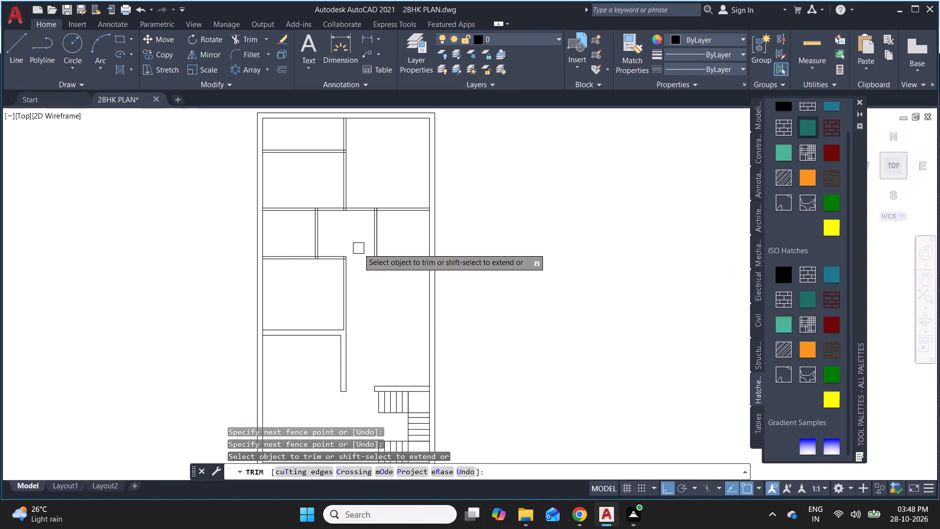
{"action": "scroll", "coordinate": [358, 247], "scroll_direction": "down", "scroll_amount": 1}
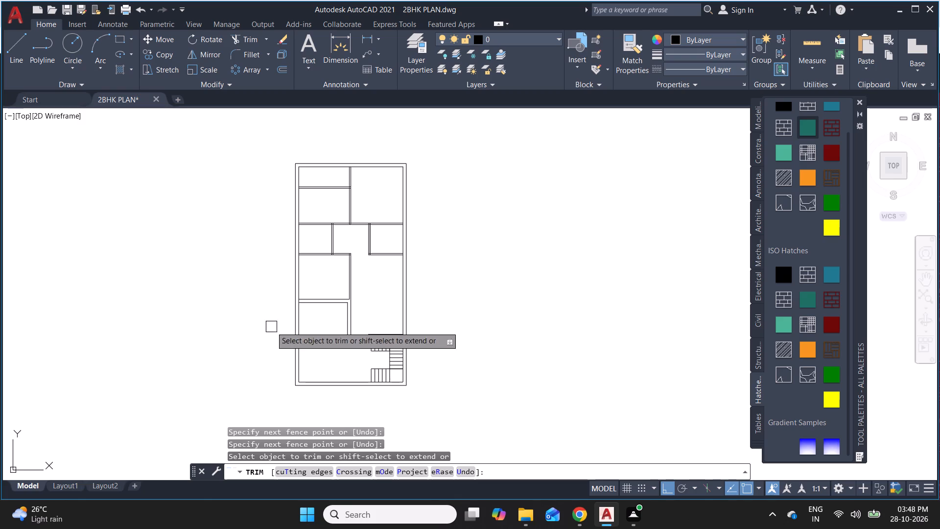
{"action": "key", "text": "Escape"}
{"action": "key", "text": "Escape"}
{"action": "key", "text": "Escape"}
{"action": "key", "text": "Escape"}
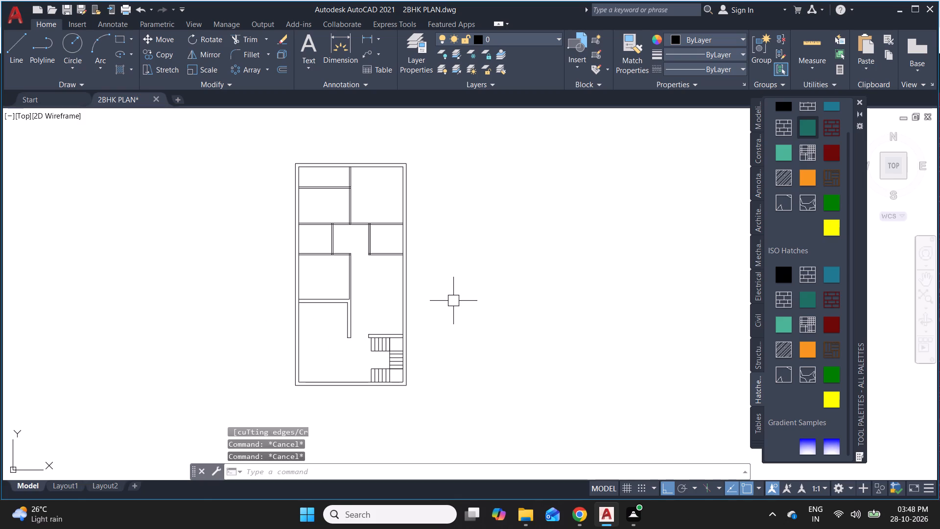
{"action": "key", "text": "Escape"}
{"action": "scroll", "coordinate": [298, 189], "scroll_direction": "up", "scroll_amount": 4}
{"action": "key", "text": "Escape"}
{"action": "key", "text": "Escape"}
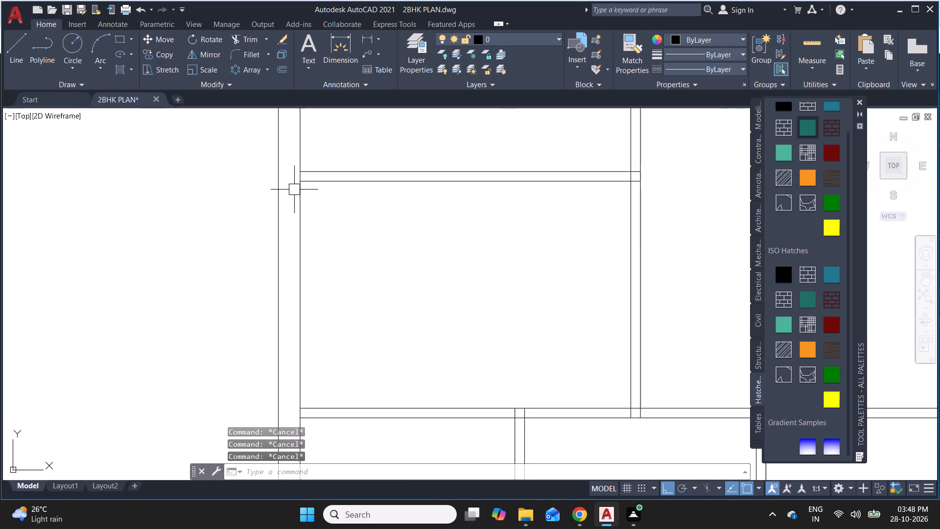
Offset the partition line above the room below the top-left room and its left wall's inner line by 2' into the room.
{"action": "key", "text": "o"}
{"action": "key", "text": "Return"}
{"action": "type", "text": "2'"}
{"action": "key", "text": "Return"}
{"action": "left_click", "coordinate": [430, 184]}
{"action": "left_click", "coordinate": [437, 261]}
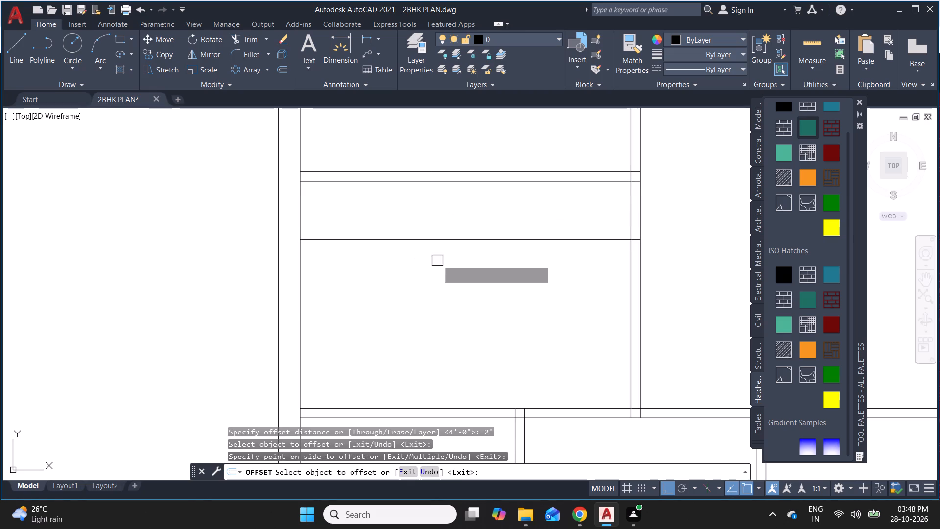
{"action": "left_click", "coordinate": [300, 319]}
{"action": "left_click", "coordinate": [443, 310]}
{"action": "key", "text": "Escape"}
{"action": "key", "text": "Escape"}
Trim the vertical 2' offset line beyond the room's two partitions, and trim both offset lines back to their shared corner.
{"action": "type", "text": "TR"}
{"action": "key", "text": "space"}
{"action": "left_click", "coordinate": [363, 158]}
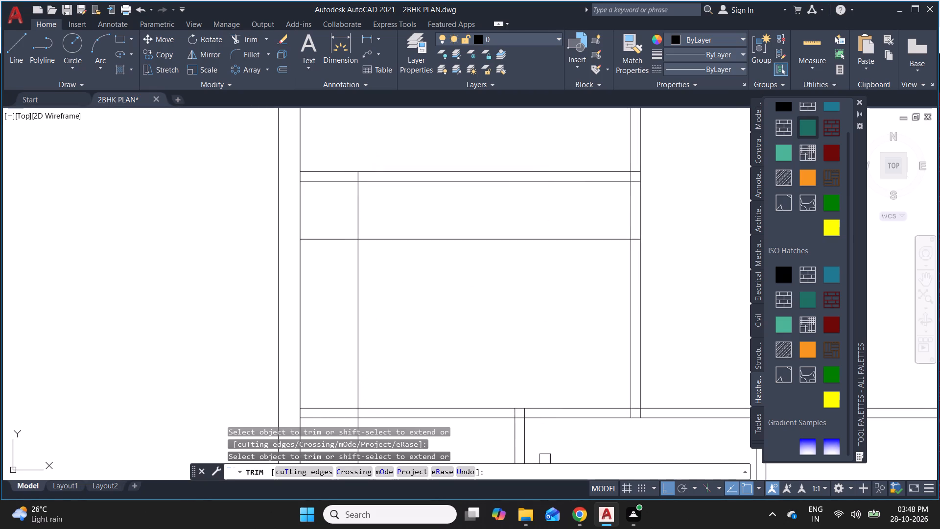
{"action": "left_click", "coordinate": [355, 428]}
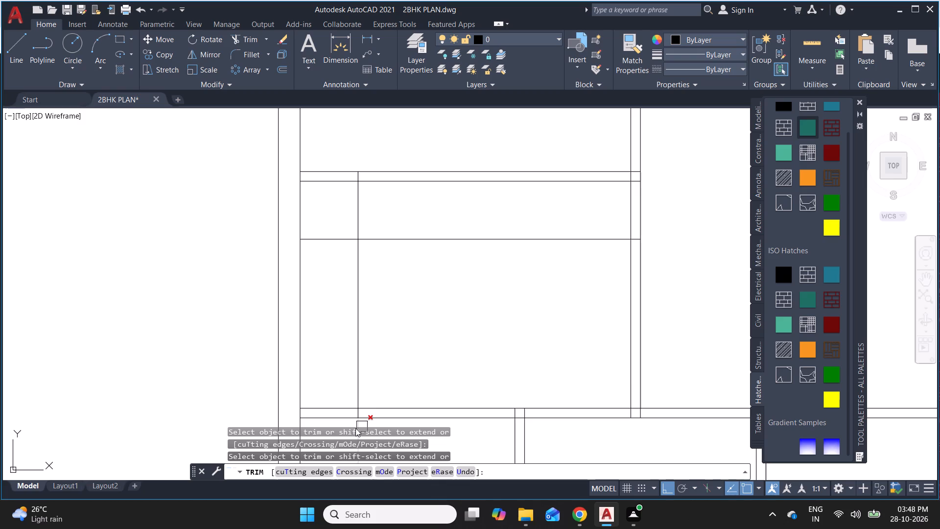
{"action": "left_click", "coordinate": [354, 429]}
{"action": "scroll", "coordinate": [365, 350], "scroll_direction": "down", "scroll_amount": 1}
{"action": "left_click", "coordinate": [360, 408]}
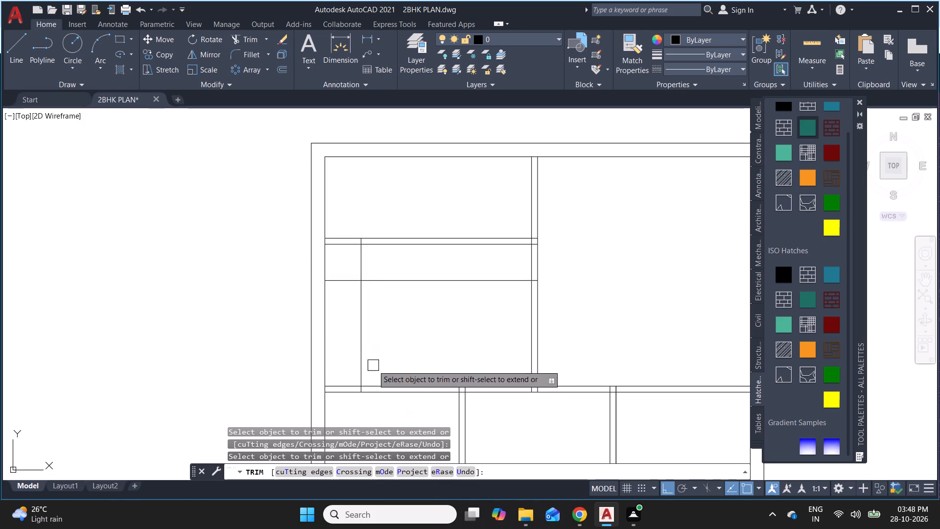
{"action": "key", "text": "Escape"}
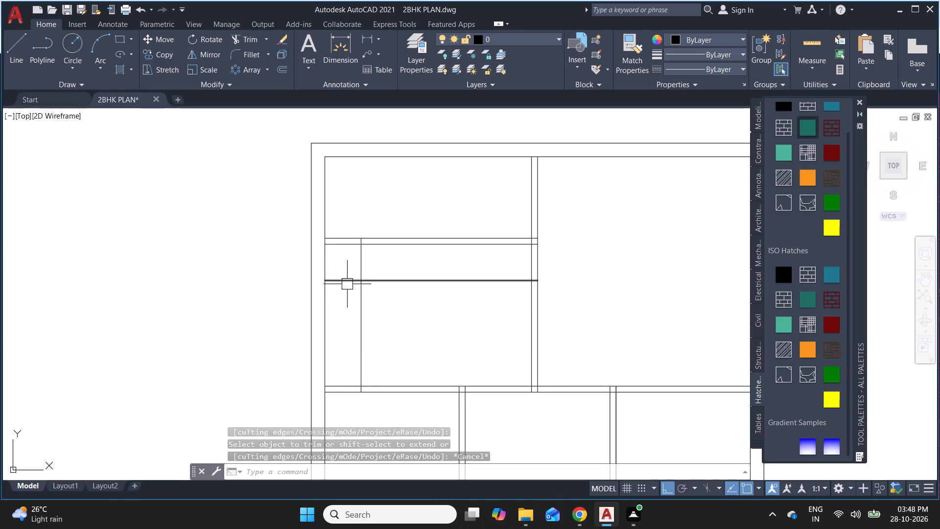
{"action": "key", "text": "Escape"}
{"action": "key", "text": "space"}
{"action": "left_click", "coordinate": [349, 280]}
{"action": "left_click", "coordinate": [358, 259]}
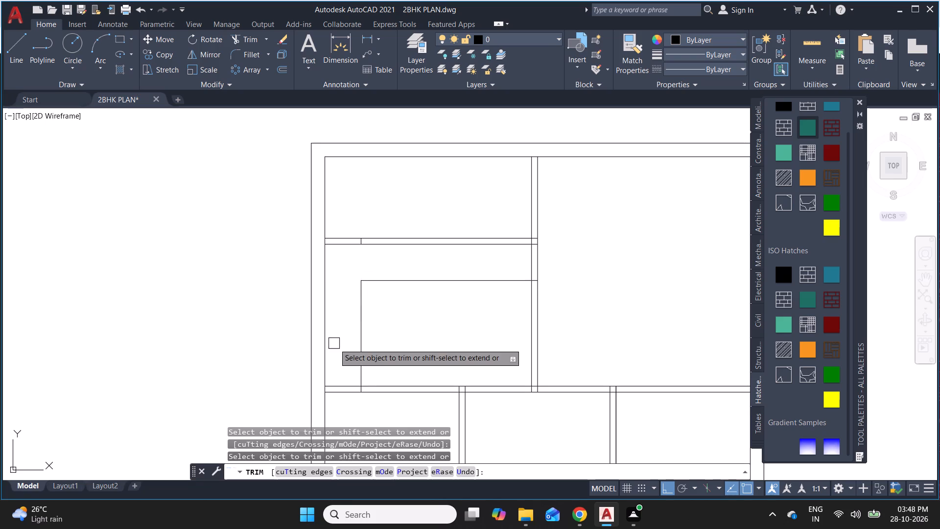
{"action": "key", "text": "Escape"}
Trim the leftover vertical stubs inside the partitions above and below the room with the L-shaped offset lines.
{"action": "scroll", "coordinate": [368, 242], "scroll_direction": "up", "scroll_amount": 4}
{"action": "key", "text": "space"}
{"action": "left_click", "coordinate": [316, 224]}
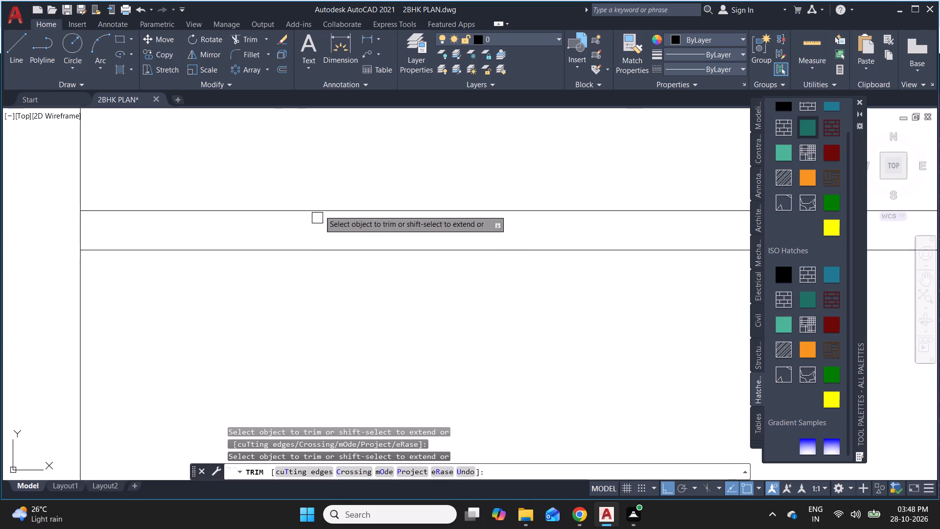
{"action": "scroll", "coordinate": [326, 194], "scroll_direction": "down", "scroll_amount": 2}
{"action": "scroll", "coordinate": [324, 282], "scroll_direction": "down", "scroll_amount": 2}
{"action": "scroll", "coordinate": [318, 405], "scroll_direction": "up", "scroll_amount": 4}
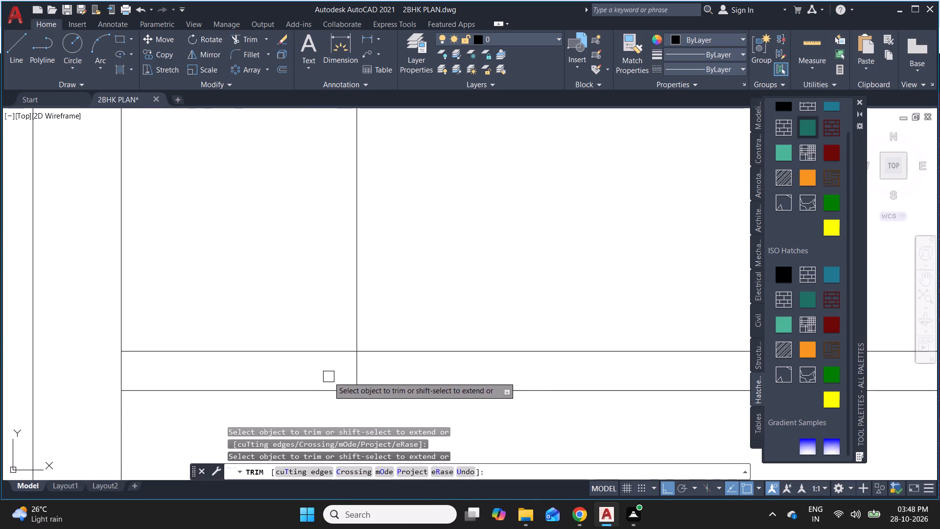
{"action": "left_click", "coordinate": [356, 371]}
{"action": "key", "text": "Escape"}
{"action": "scroll", "coordinate": [261, 345], "scroll_direction": "down", "scroll_amount": 5}
{"action": "key", "text": "Escape"}
{"action": "key", "text": "Escape"}
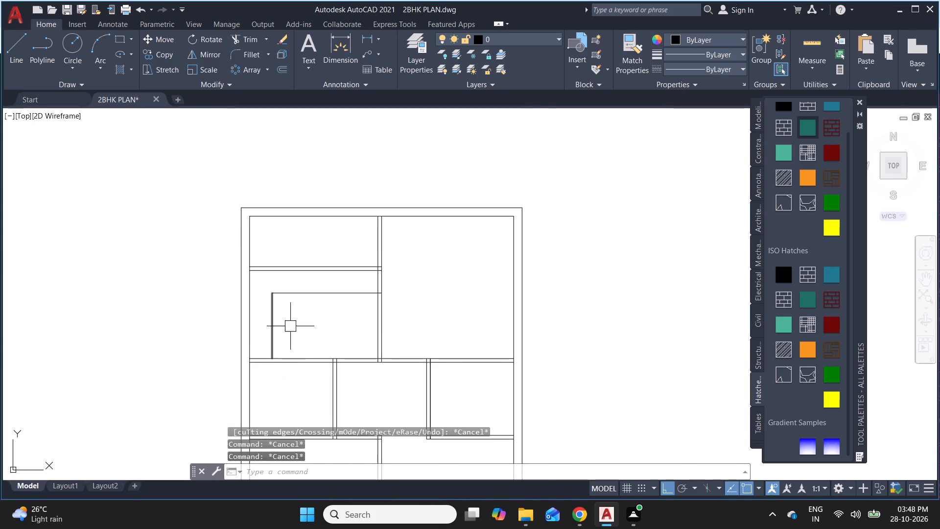
{"action": "key", "text": "Escape"}
{"action": "key", "text": "Escape"}
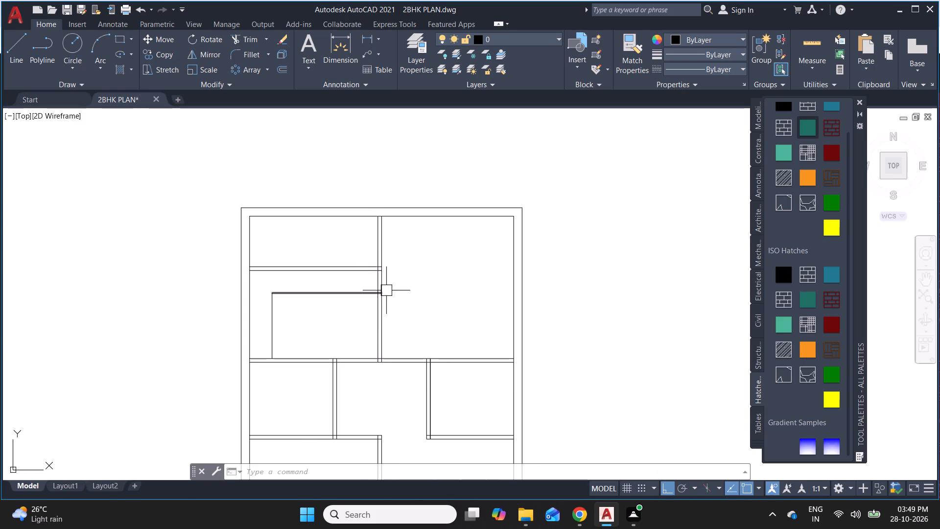
Draw two crossing diagonal lines between the opposite inner corners of the top-left room.
{"action": "key", "text": "Escape"}
{"action": "key", "text": "Escape"}
{"action": "key", "text": "l"}
{"action": "key", "text": "space"}
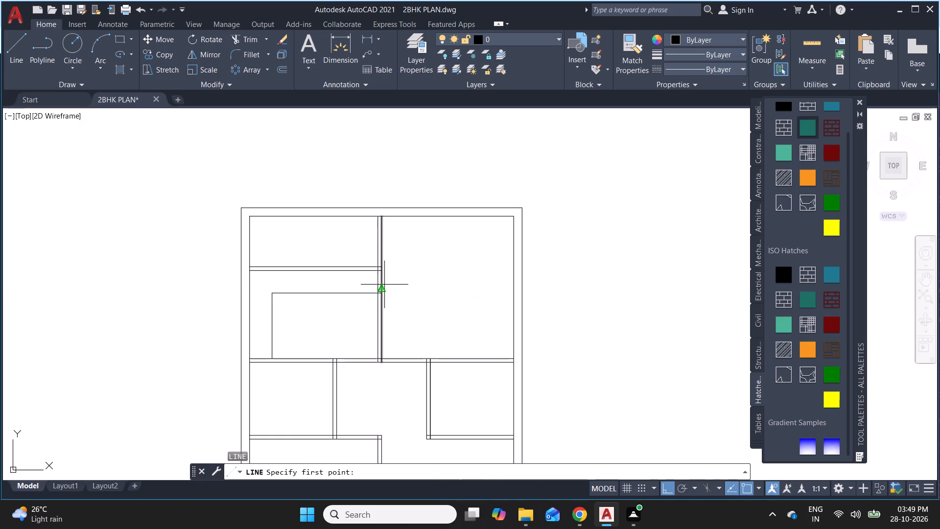
{"action": "scroll", "coordinate": [352, 258], "scroll_direction": "up", "scroll_amount": 4}
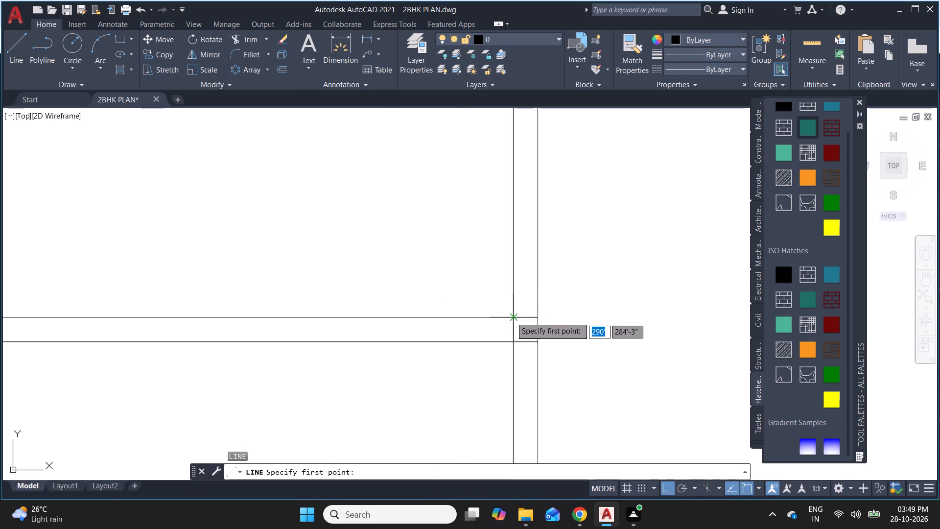
{"action": "left_click", "coordinate": [510, 316]}
{"action": "scroll", "coordinate": [528, 334], "scroll_direction": "down", "scroll_amount": 3}
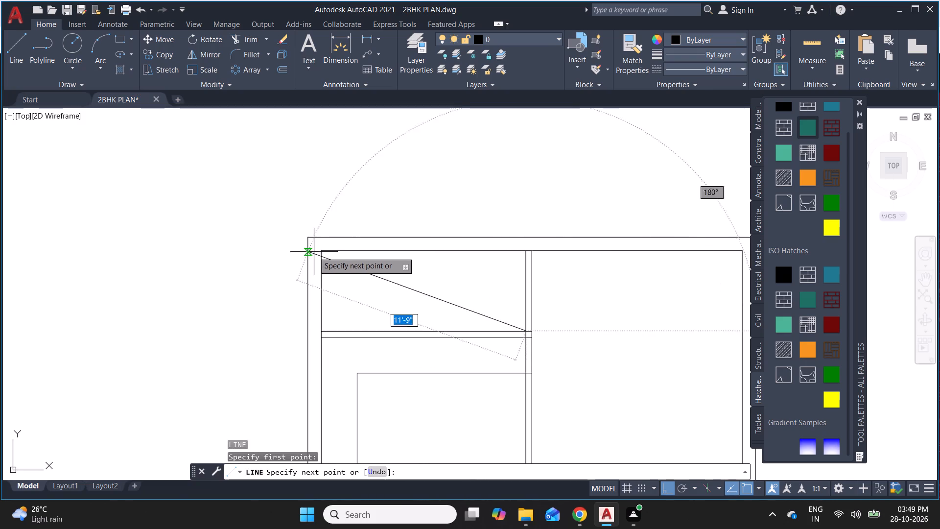
{"action": "left_click", "coordinate": [323, 251]}
{"action": "key", "text": "Escape"}
{"action": "key", "text": "space"}
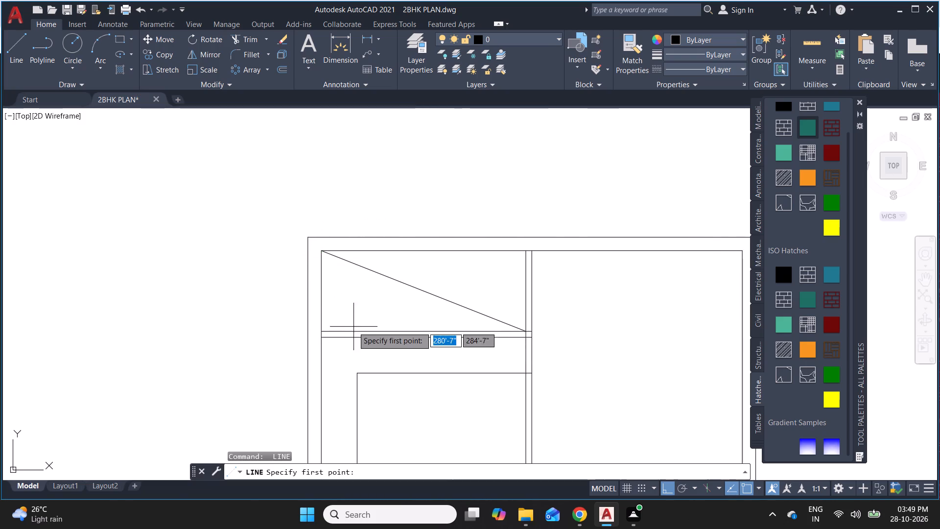
{"action": "left_click", "coordinate": [323, 333]}
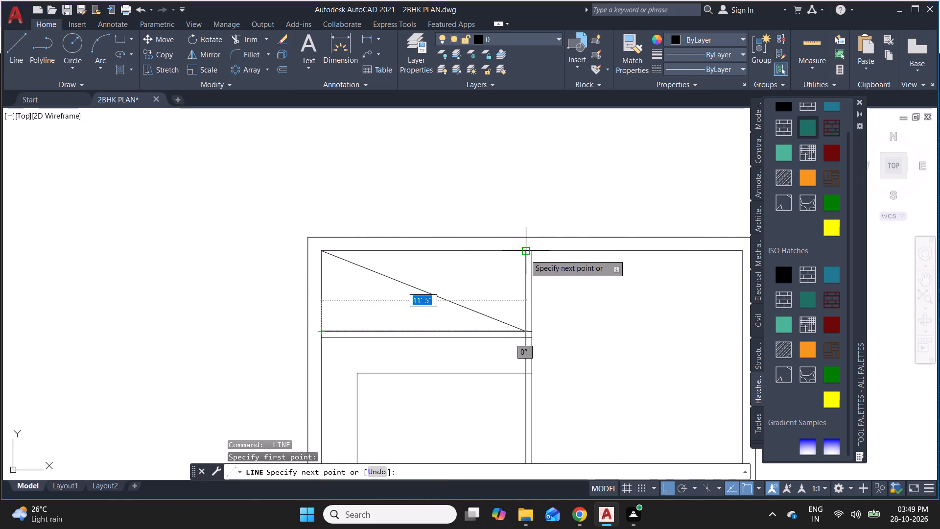
{"action": "left_click", "coordinate": [525, 254]}
{"action": "key", "text": "Escape"}
{"action": "key", "text": "Escape"}
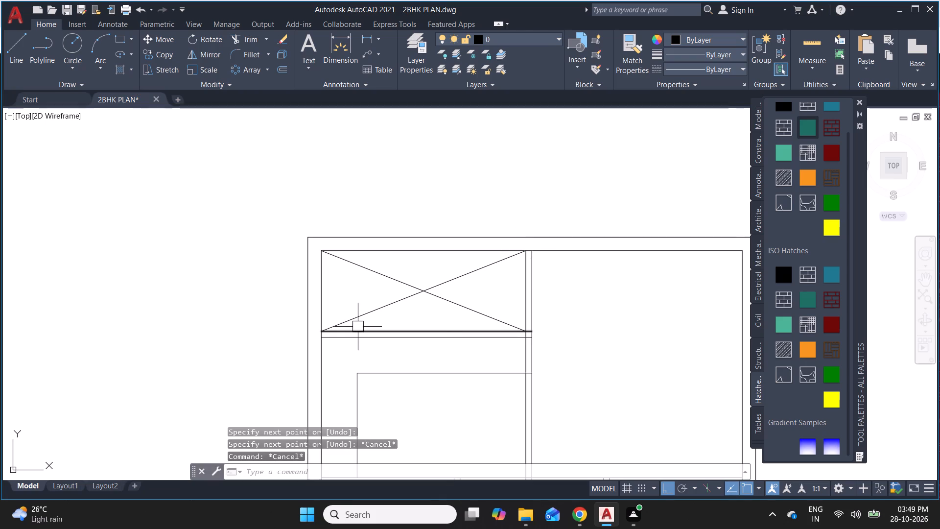
Draw a 9" by 3' upright rectangle in the empty space outside the plan's right wall.
{"action": "scroll", "coordinate": [324, 277], "scroll_direction": "down", "scroll_amount": 2}
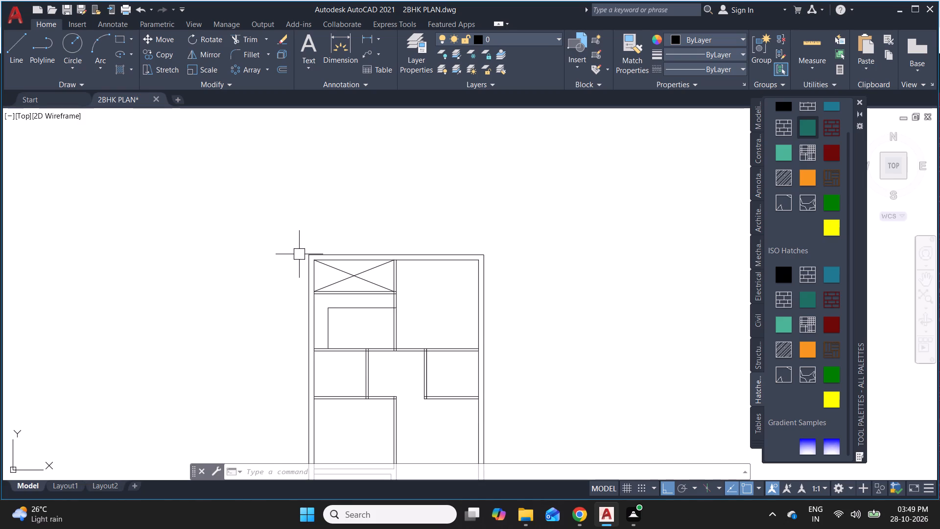
{"action": "scroll", "coordinate": [310, 249], "scroll_direction": "down", "scroll_amount": 2}
{"action": "scroll", "coordinate": [352, 359], "scroll_direction": "up", "scroll_amount": 2}
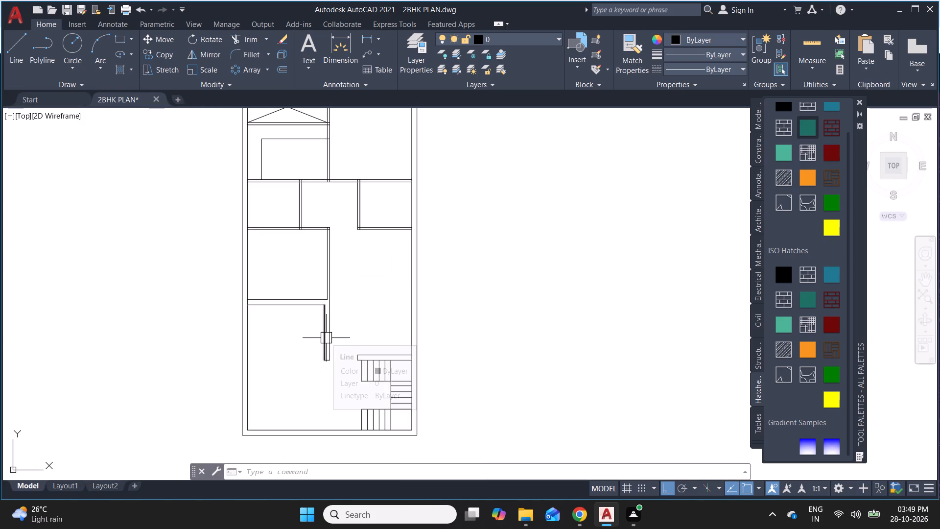
{"action": "key", "text": "Escape"}
{"action": "key", "text": "Escape"}
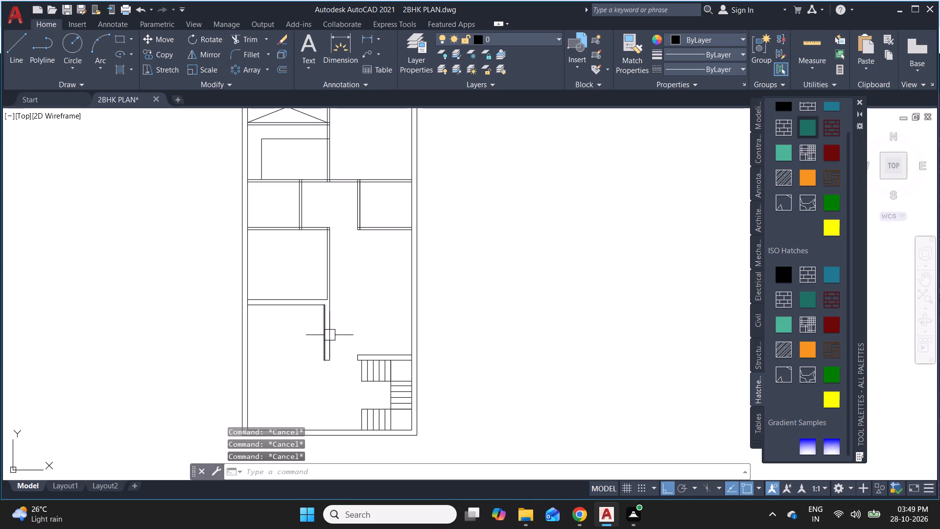
{"action": "type", "text": "REC"}
{"action": "key", "text": "space"}
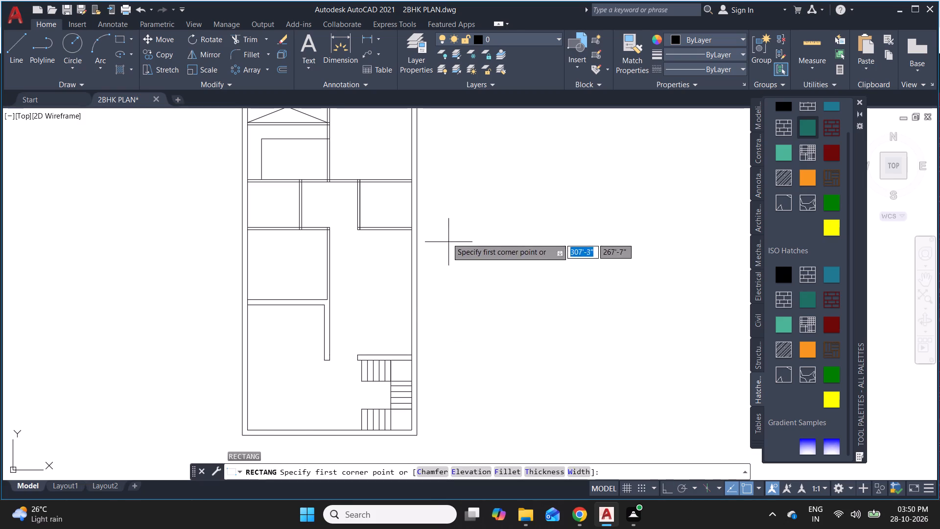
{"action": "left_click", "coordinate": [447, 236]}
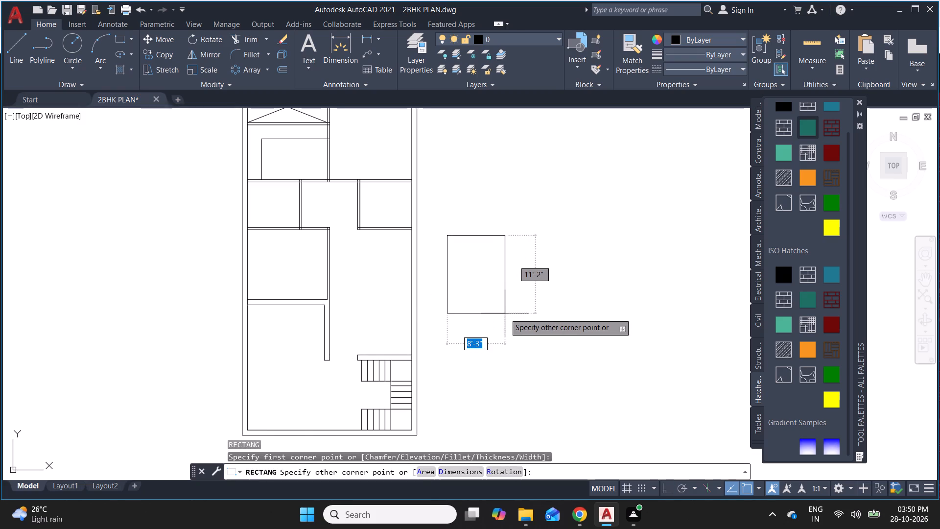
{"action": "type", "text": "D 9\""}
{"action": "key", "text": "Return"}
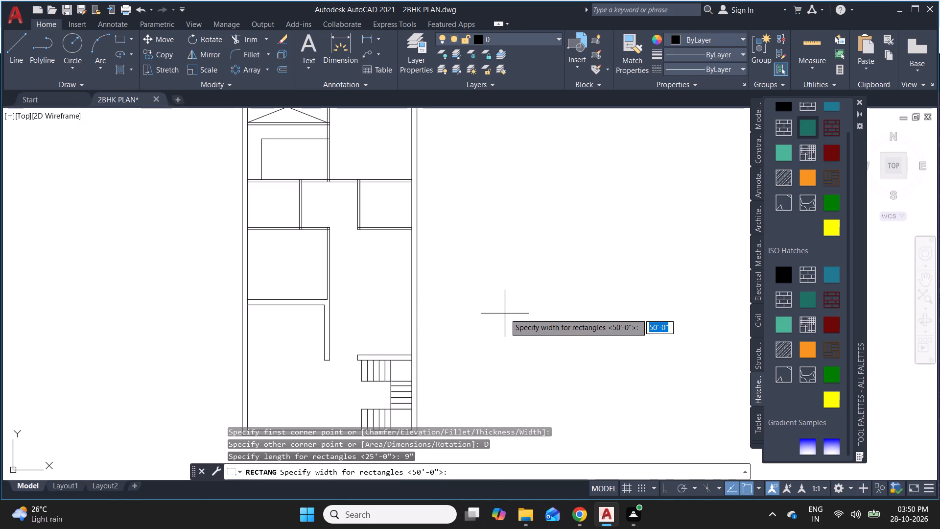
{"action": "type", "text": "3'"}
{"action": "key", "text": "Return"}
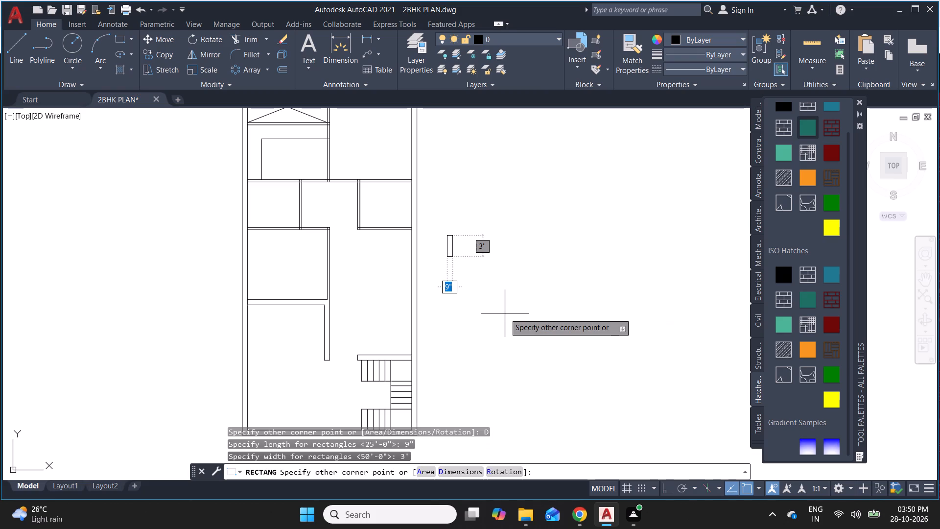
{"action": "left_click", "coordinate": [505, 313]}
Explode the 9" by 3' rectangle into separate lines.
{"action": "scroll", "coordinate": [439, 223], "scroll_direction": "up", "scroll_amount": 2}
{"action": "left_click_drag", "start_coordinate": [523, 356], "coordinate": [509, 337]}
{"action": "left_click", "coordinate": [431, 228]}
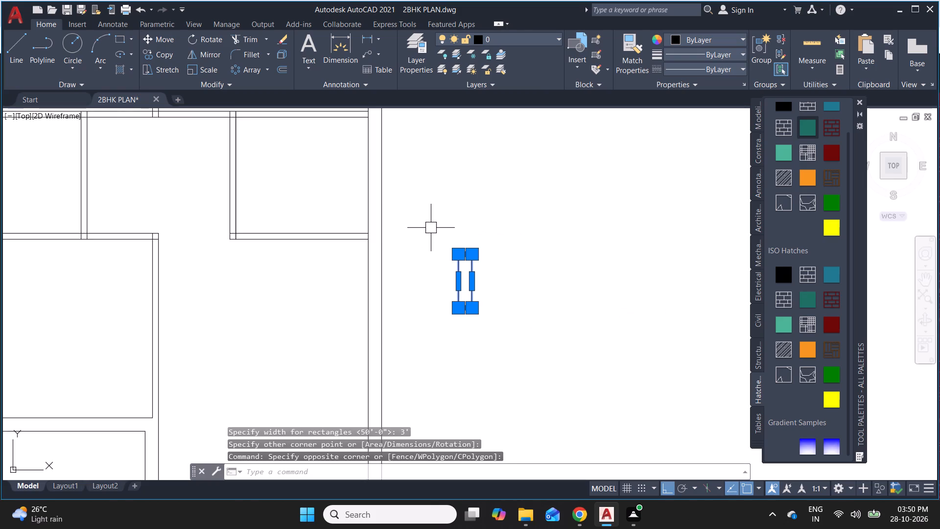
{"action": "type", "text": "EXPLODE"}
{"action": "key", "text": "Return"}
{"action": "key", "text": "Escape"}
{"action": "key", "text": "Escape"}
{"action": "key", "text": "Escape"}
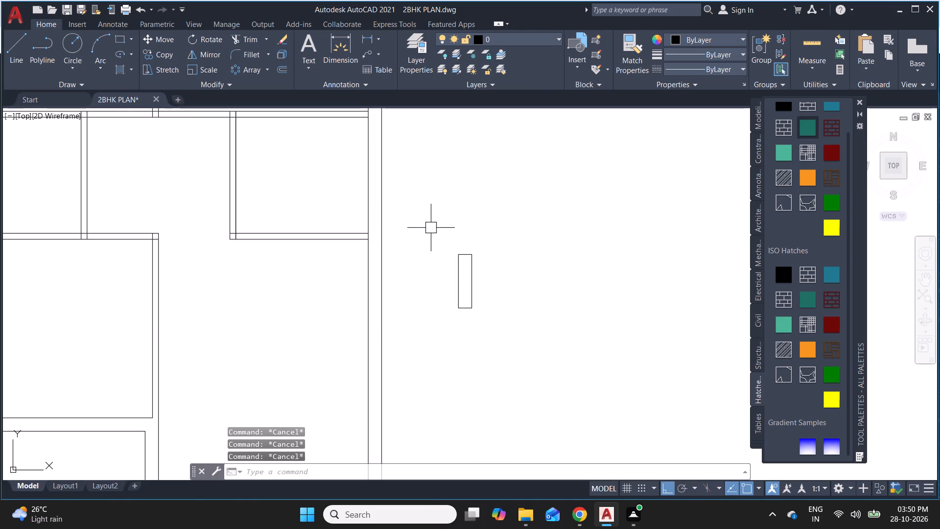
Offset both long sides of the exploded rectangle 4" inward to form the window symbol.
{"action": "key", "text": "o"}
{"action": "key", "text": "Return"}
{"action": "scroll", "coordinate": [483, 271], "scroll_direction": "up", "scroll_amount": 1}
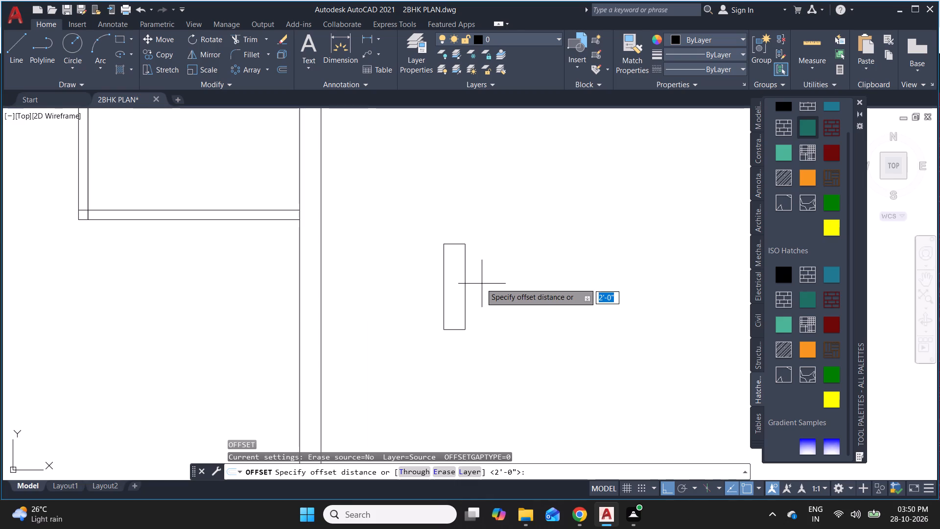
{"action": "type", "text": "4\""}
{"action": "key", "text": "Return"}
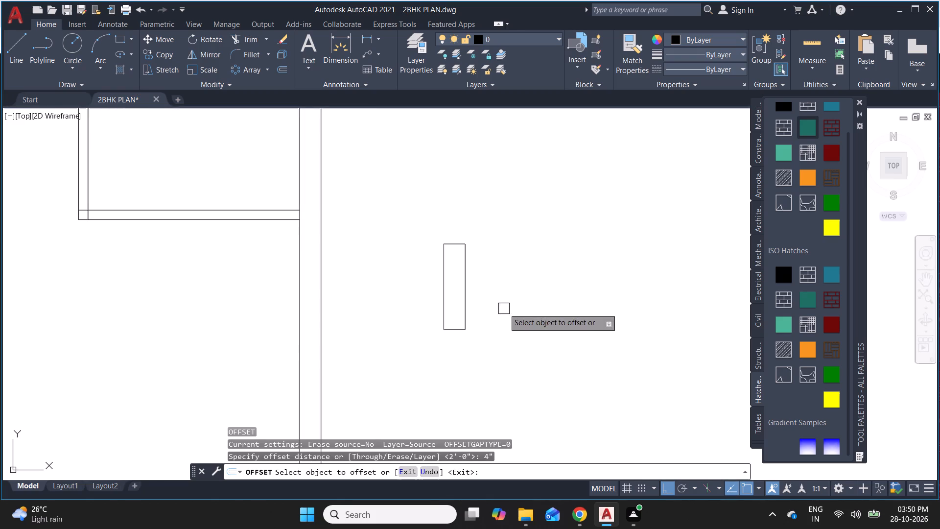
{"action": "left_click", "coordinate": [439, 284]}
{"action": "left_click", "coordinate": [454, 284]}
{"action": "left_click", "coordinate": [464, 285]}
{"action": "left_click", "coordinate": [458, 289]}
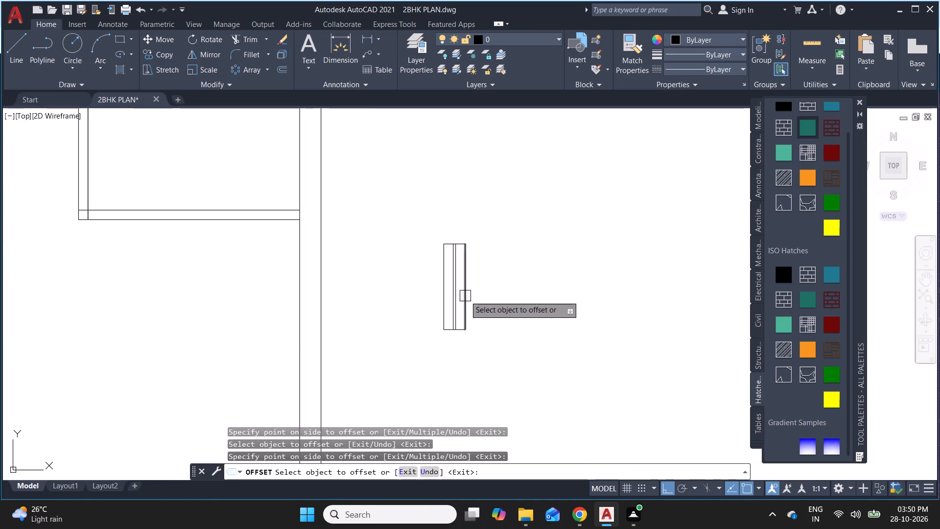
{"action": "left_click_drag", "start_coordinate": [509, 346], "coordinate": [502, 335]}
{"action": "key", "text": "Escape"}
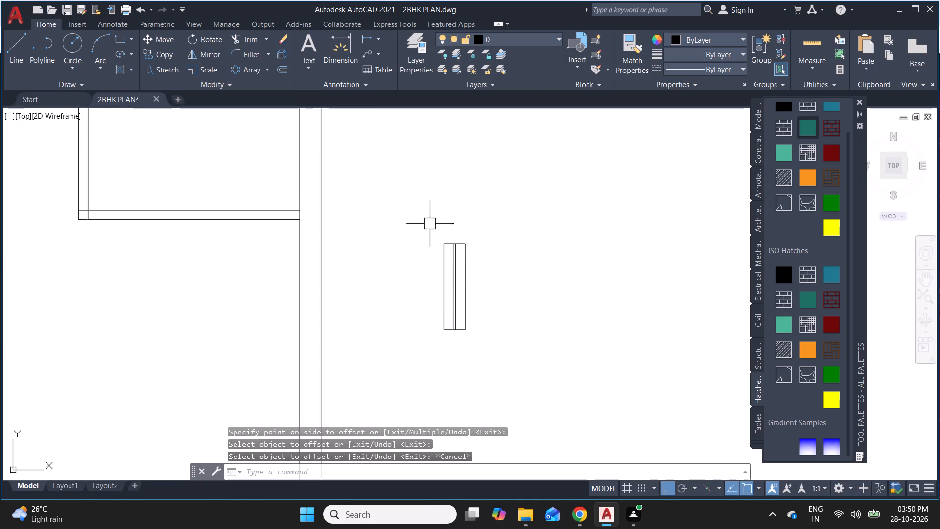
Copy the upright window symbol to two places in the right outer wall, along the hall above the staircase.
{"action": "left_click_drag", "start_coordinate": [577, 427], "coordinate": [554, 401]}
{"action": "left_click", "coordinate": [398, 199]}
{"action": "type", "text": "CO"}
{"action": "key", "text": "Return"}
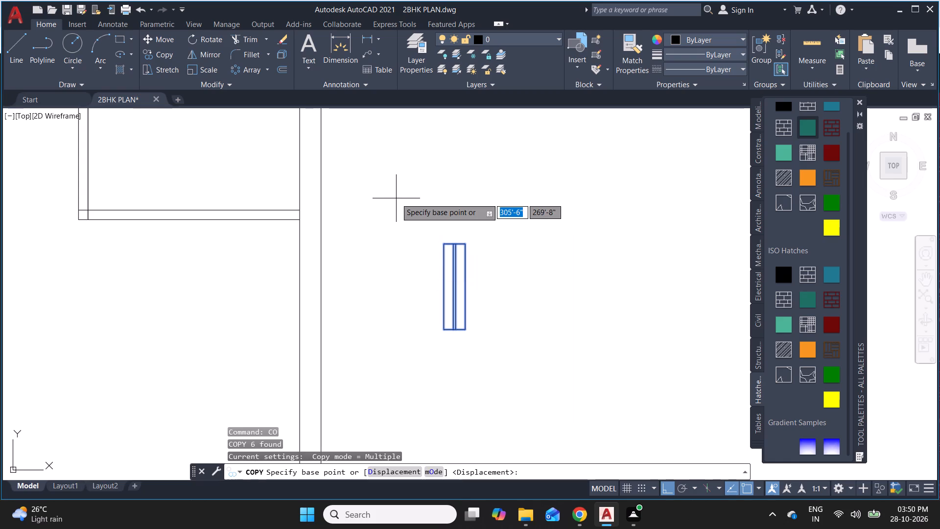
{"action": "left_click", "coordinate": [444, 333]}
{"action": "scroll", "coordinate": [486, 253], "scroll_direction": "down", "scroll_amount": 1}
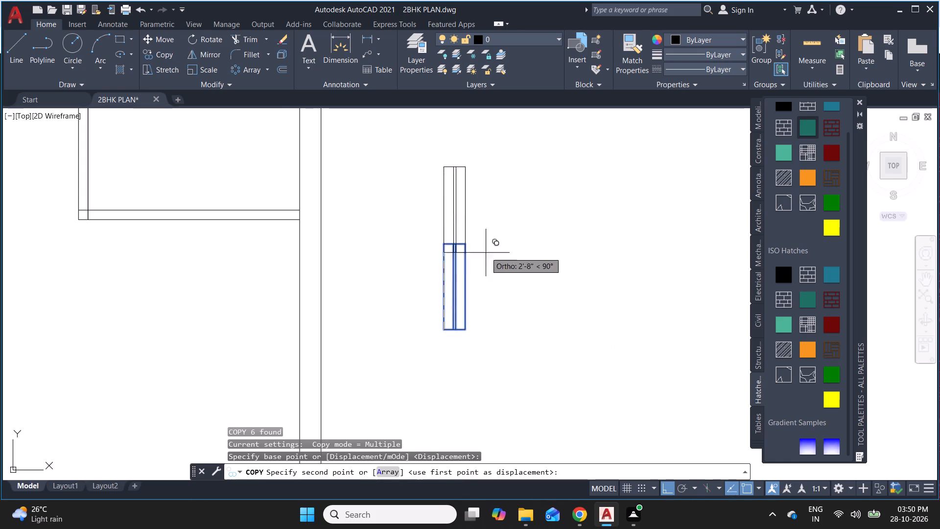
{"action": "scroll", "coordinate": [485, 252], "scroll_direction": "down", "scroll_amount": 1}
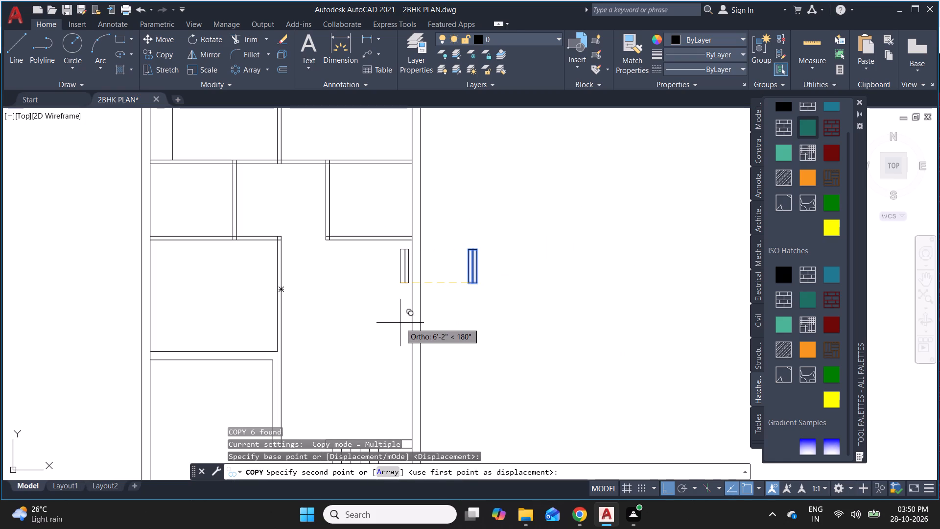
{"action": "key", "text": "F8"}
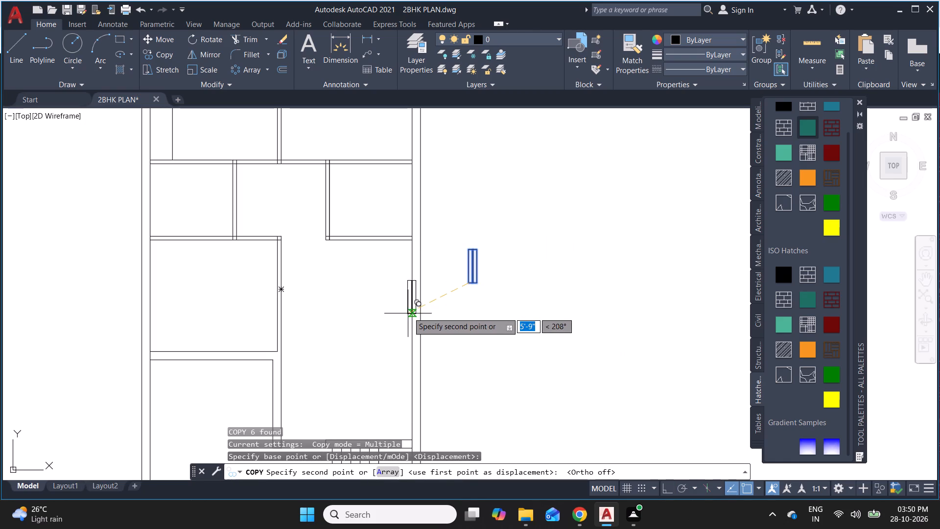
{"action": "scroll", "coordinate": [408, 313], "scroll_direction": "down", "scroll_amount": 1}
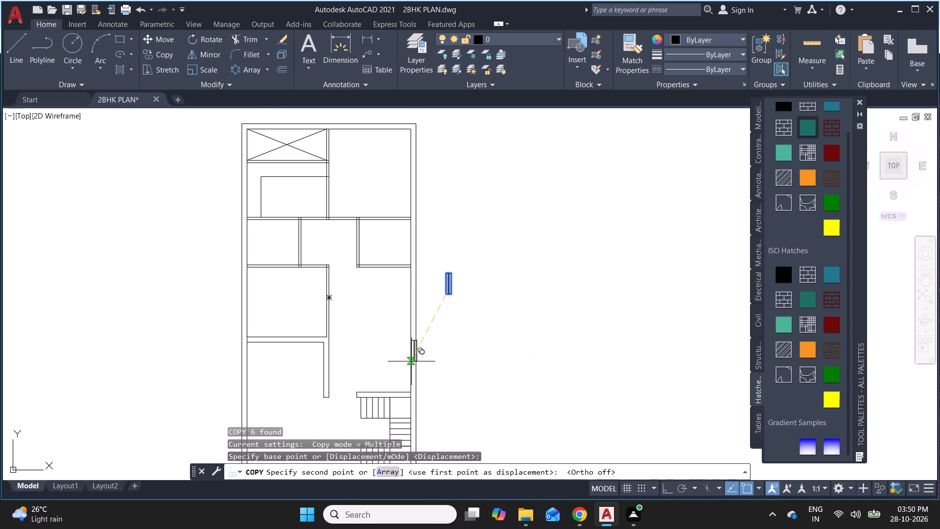
{"action": "scroll", "coordinate": [418, 363], "scroll_direction": "up", "scroll_amount": 2}
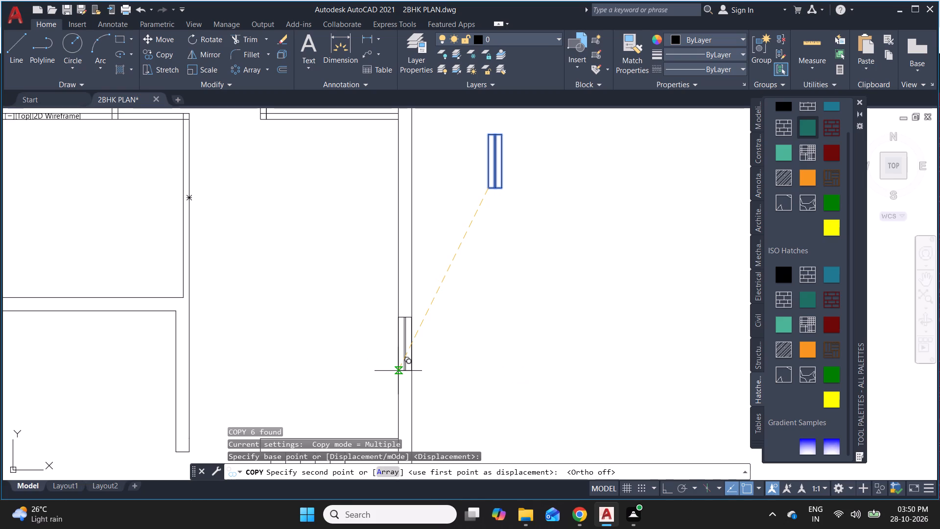
{"action": "left_click", "coordinate": [398, 371]}
{"action": "scroll", "coordinate": [418, 308], "scroll_direction": "down", "scroll_amount": 2}
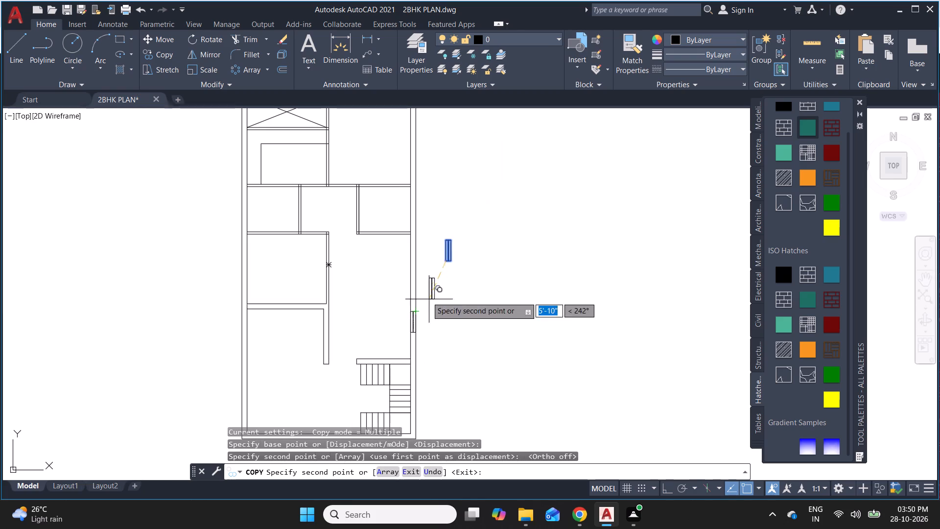
{"action": "scroll", "coordinate": [411, 273], "scroll_direction": "up", "scroll_amount": 3}
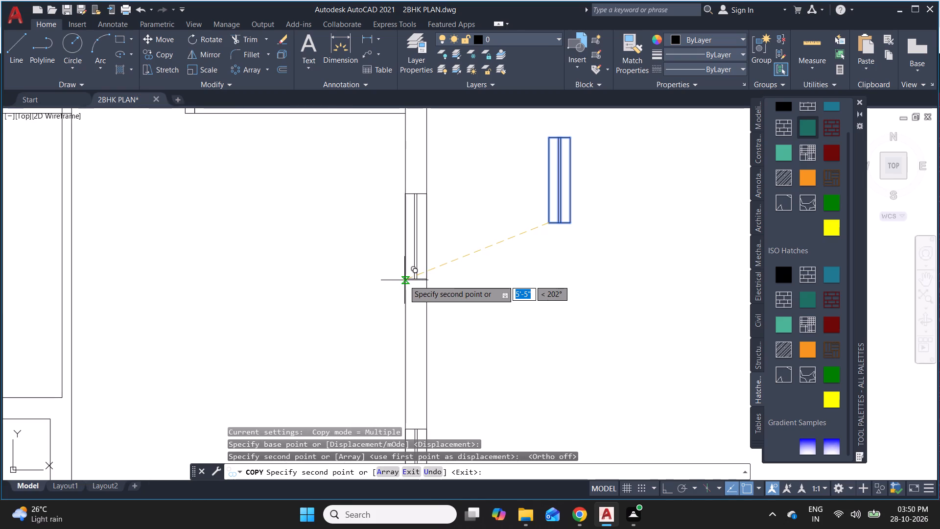
{"action": "left_click", "coordinate": [406, 281]}
Place a third copy of the upright window symbol in the right outer wall of the top-right room.
{"action": "scroll", "coordinate": [461, 317], "scroll_direction": "down", "scroll_amount": 2}
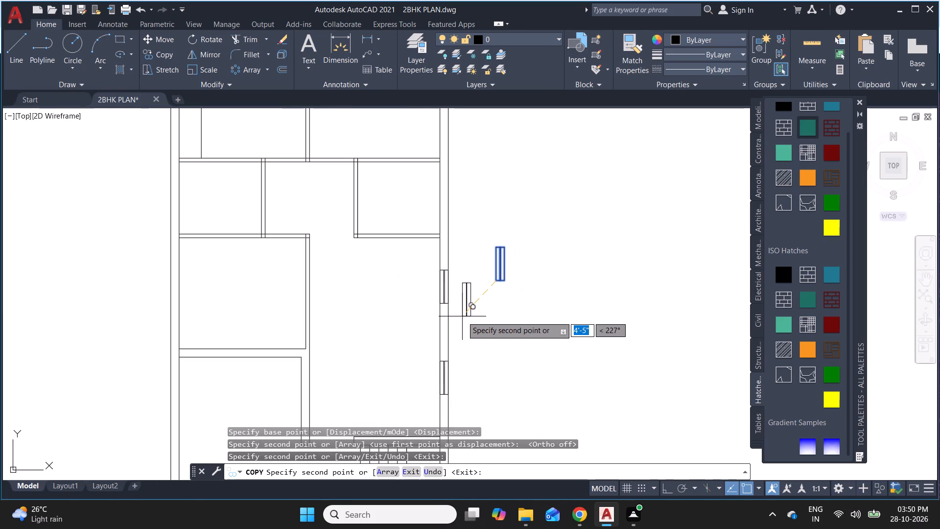
{"action": "scroll", "coordinate": [459, 316], "scroll_direction": "down", "scroll_amount": 1}
{"action": "scroll", "coordinate": [447, 163], "scroll_direction": "up", "scroll_amount": 3}
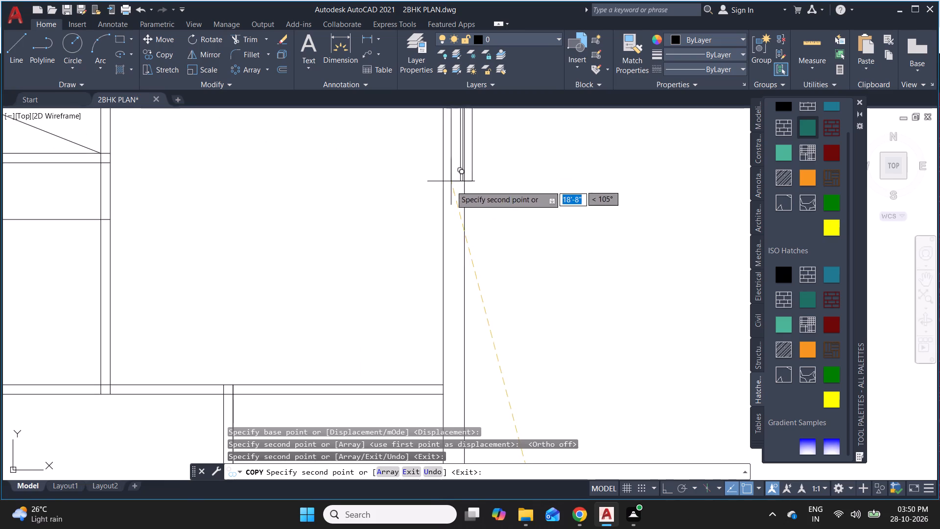
{"action": "scroll", "coordinate": [437, 227], "scroll_direction": "down", "scroll_amount": 2}
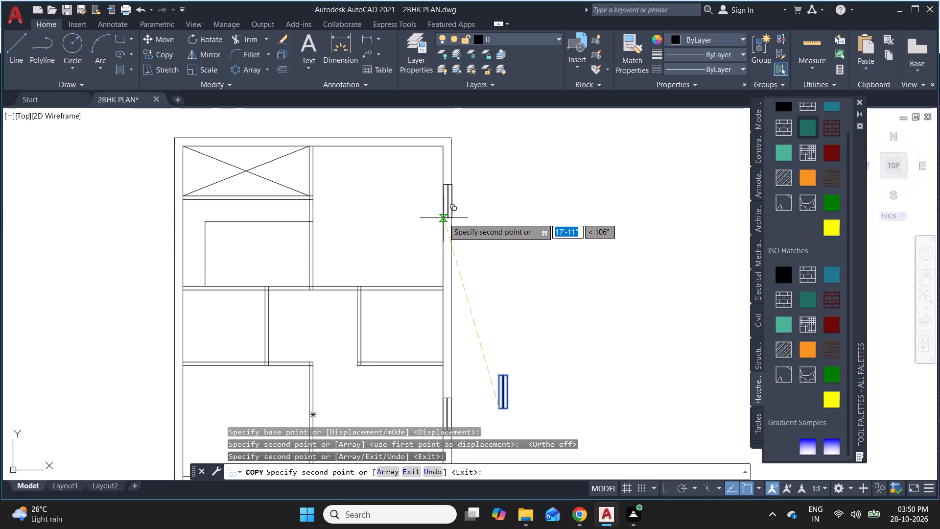
{"action": "left_click", "coordinate": [443, 220]}
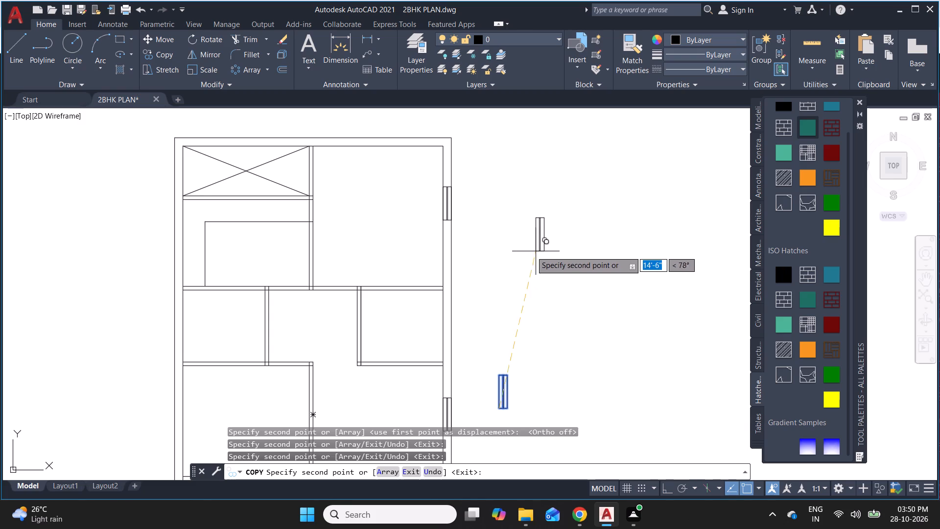
{"action": "key", "text": "Escape"}
Rotate the original window symbol outside the plan to a horizontal orientation.
{"action": "left_click_drag", "start_coordinate": [543, 415], "coordinate": [539, 414]}
{"action": "left_click", "coordinate": [463, 343]}
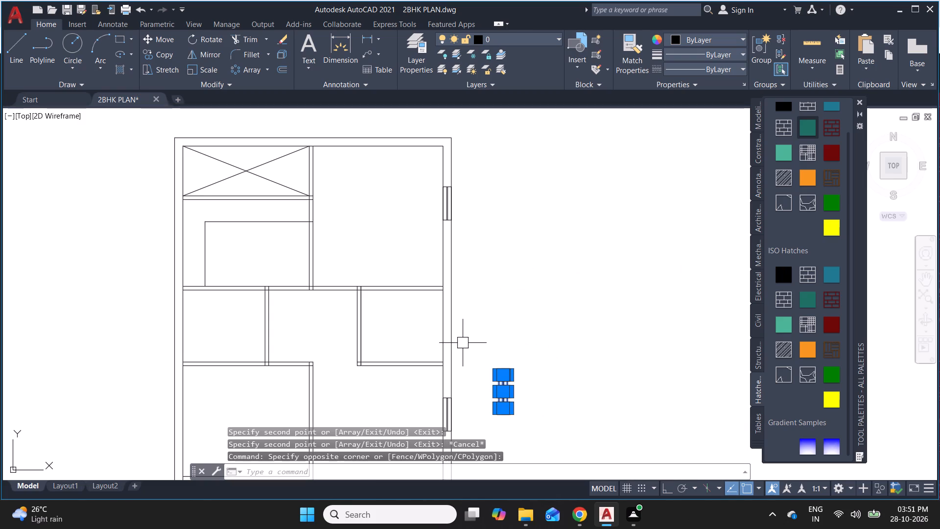
{"action": "key", "text": "r"}
{"action": "key", "text": "o"}
{"action": "key", "text": "Return"}
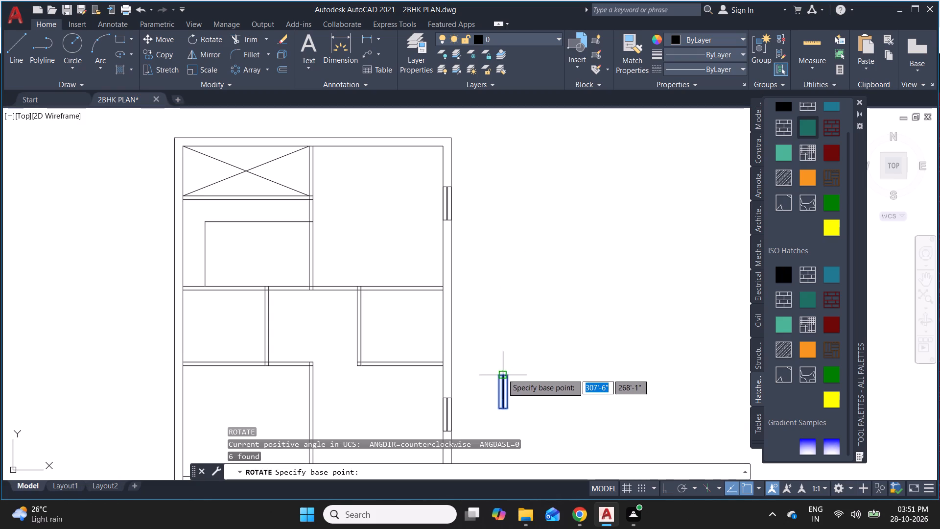
{"action": "left_click", "coordinate": [506, 371]}
{"action": "key", "text": "F8"}
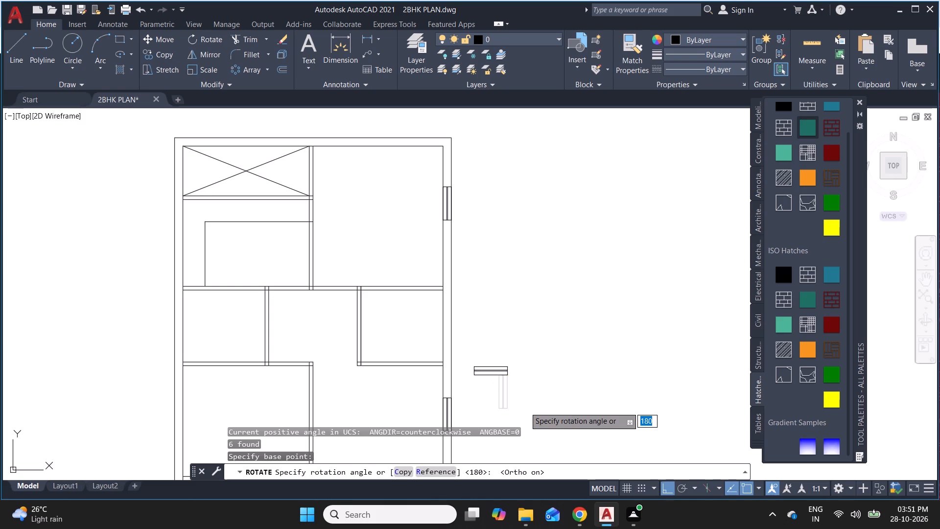
{"action": "left_click", "coordinate": [521, 416]}
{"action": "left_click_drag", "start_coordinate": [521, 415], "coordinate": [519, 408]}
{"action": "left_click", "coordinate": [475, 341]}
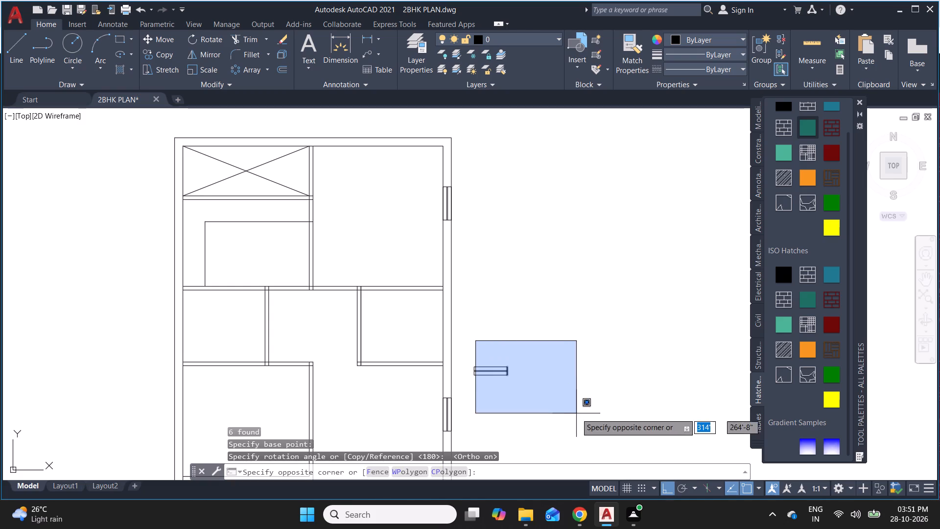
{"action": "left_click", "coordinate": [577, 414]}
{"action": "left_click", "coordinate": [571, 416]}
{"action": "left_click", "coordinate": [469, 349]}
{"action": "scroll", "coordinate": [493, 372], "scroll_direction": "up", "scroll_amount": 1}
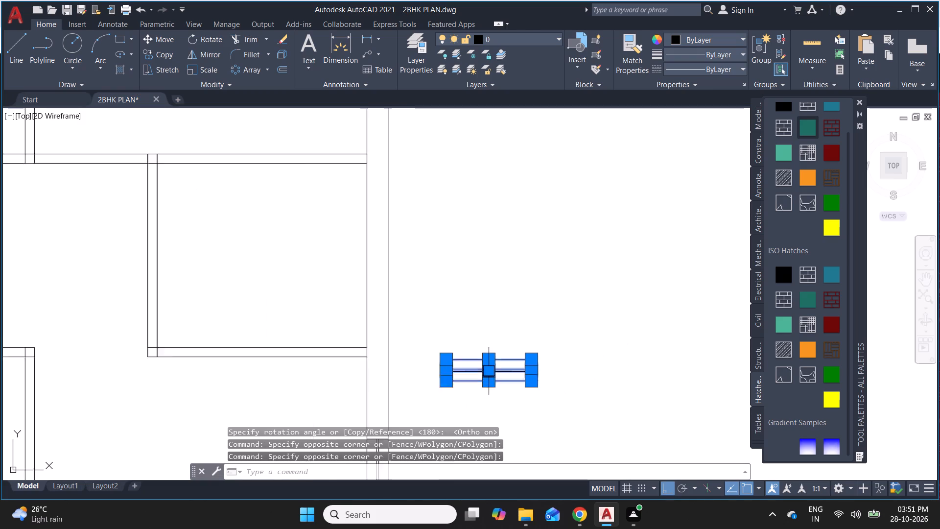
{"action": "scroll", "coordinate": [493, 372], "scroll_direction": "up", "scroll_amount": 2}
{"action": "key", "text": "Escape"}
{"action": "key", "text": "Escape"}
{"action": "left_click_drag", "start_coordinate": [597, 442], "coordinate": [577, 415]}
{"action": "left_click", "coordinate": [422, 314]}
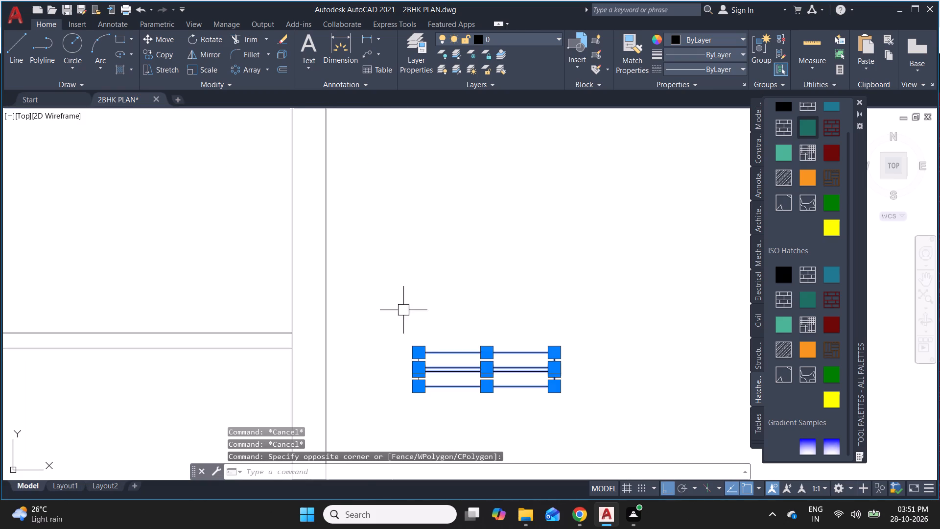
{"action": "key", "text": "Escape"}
Copy the horizontal window symbol into the lower wall of the left-hand room, near the middle of that wall.
{"action": "left_click_drag", "start_coordinate": [594, 431], "coordinate": [575, 411]}
{"action": "left_click", "coordinate": [401, 289]}
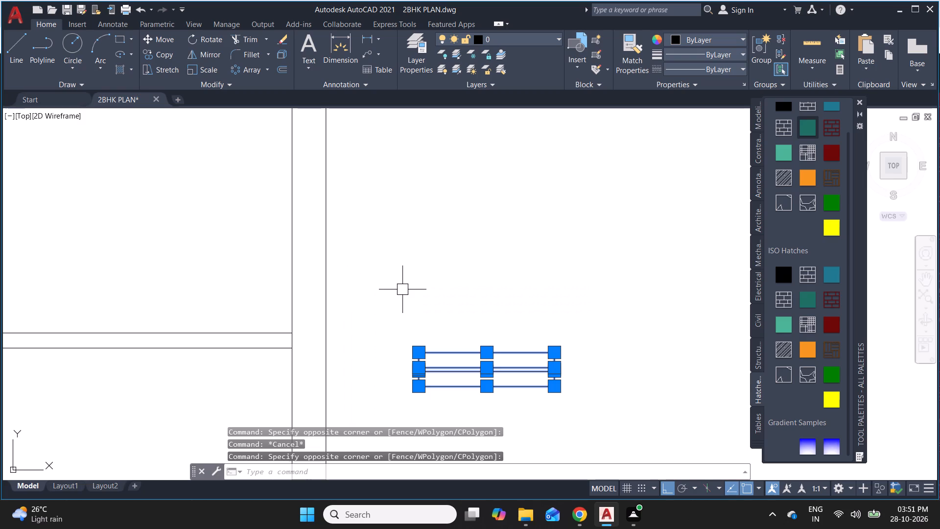
{"action": "key", "text": "c"}
{"action": "key", "text": "o"}
{"action": "key", "text": "Return"}
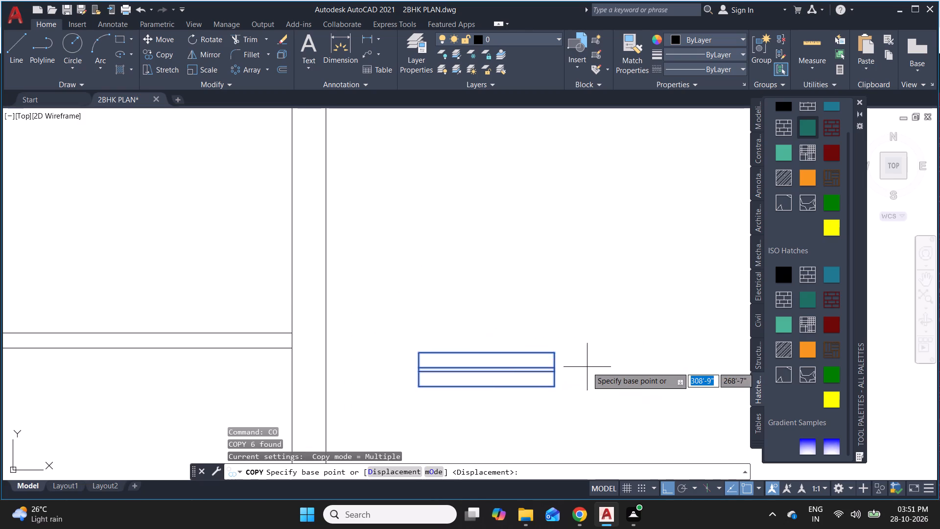
{"action": "left_click", "coordinate": [554, 358]}
{"action": "scroll", "coordinate": [462, 289], "scroll_direction": "down", "scroll_amount": 2}
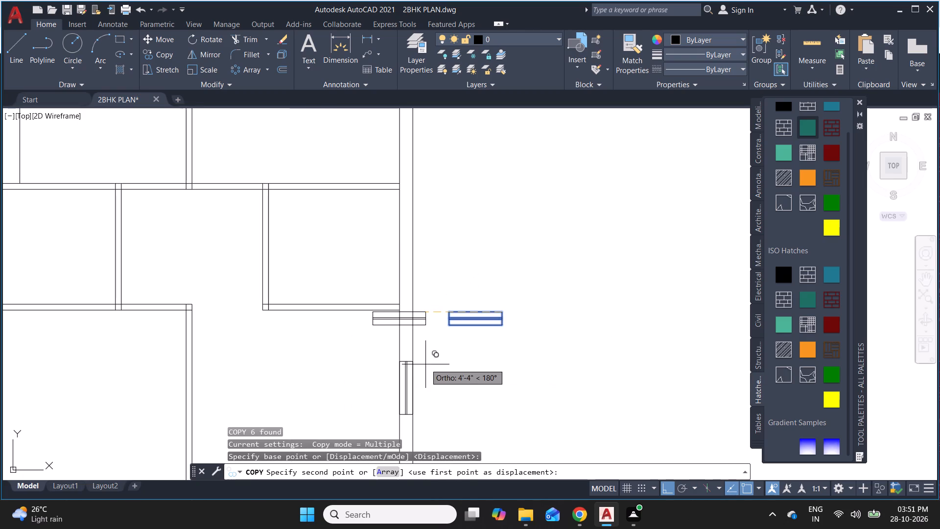
{"action": "key", "text": "F8"}
{"action": "scroll", "coordinate": [392, 316], "scroll_direction": "down", "scroll_amount": 3}
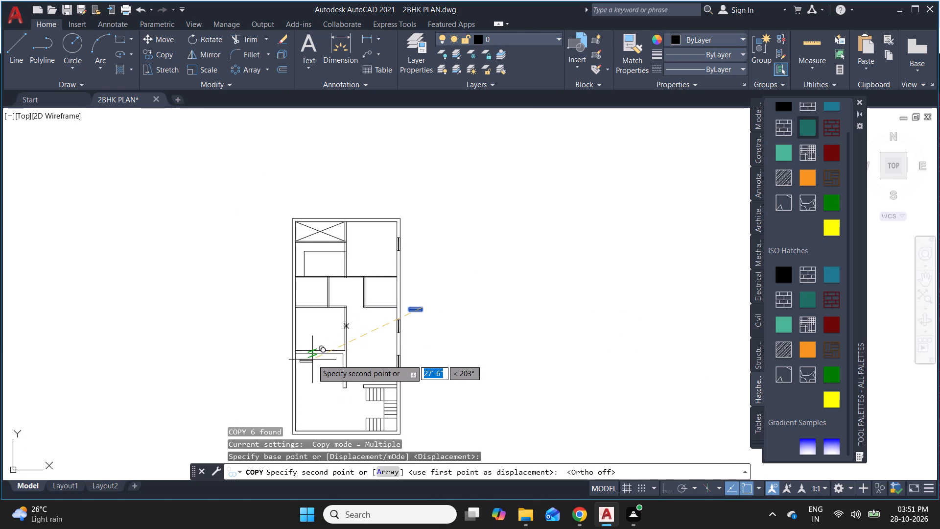
{"action": "scroll", "coordinate": [312, 360], "scroll_direction": "up", "scroll_amount": 5}
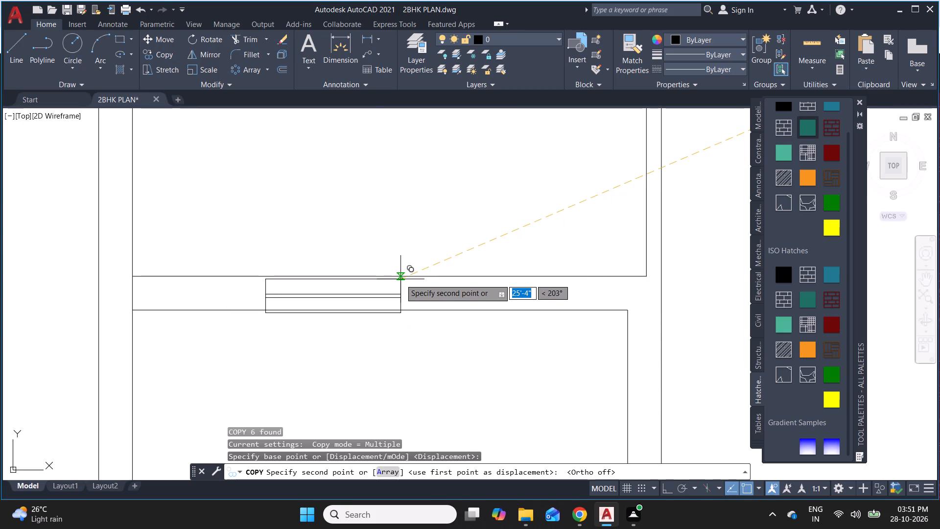
{"action": "scroll", "coordinate": [400, 279], "scroll_direction": "up", "scroll_amount": 3}
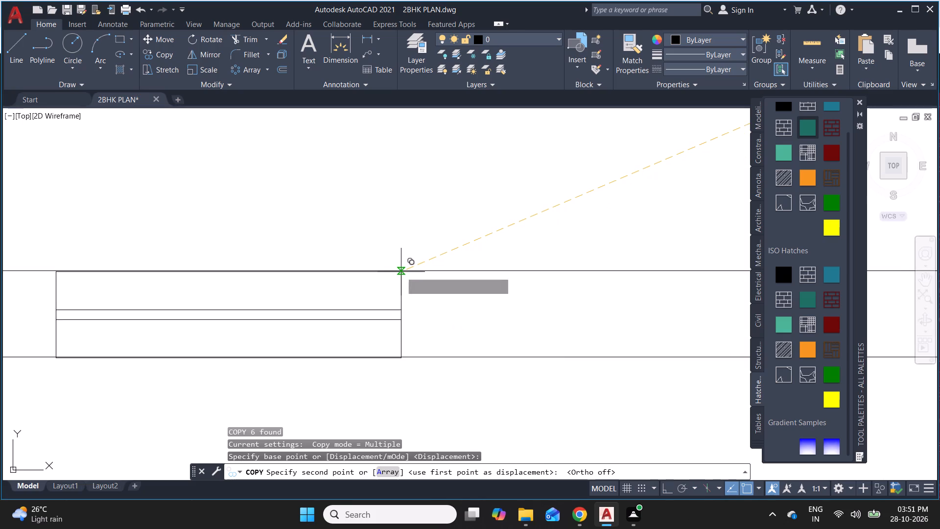
{"action": "scroll", "coordinate": [401, 272], "scroll_direction": "up", "scroll_amount": 1}
{"action": "left_click", "coordinate": [403, 270]}
Place another copy of the horizontal window symbol in the wall directly above the staircase.
{"action": "scroll", "coordinate": [409, 259], "scroll_direction": "down", "scroll_amount": 5}
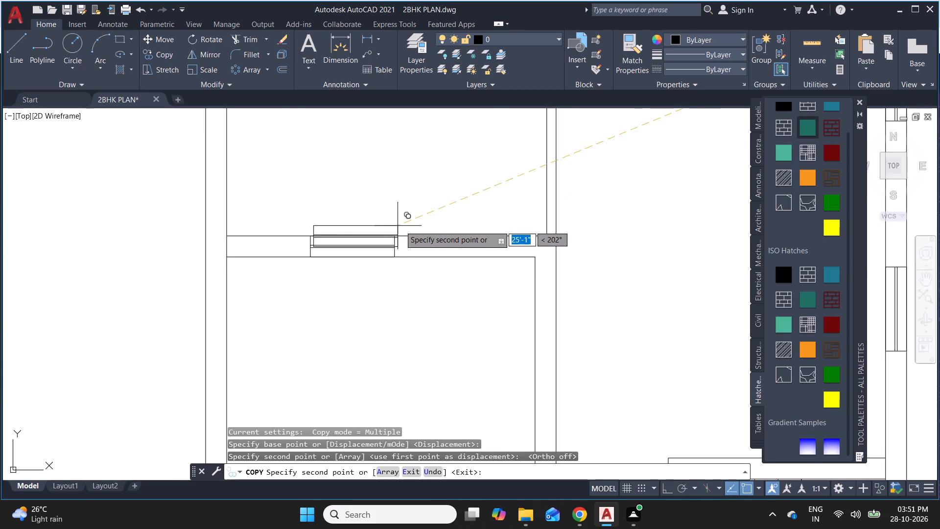
{"action": "scroll", "coordinate": [402, 226], "scroll_direction": "down", "scroll_amount": 2}
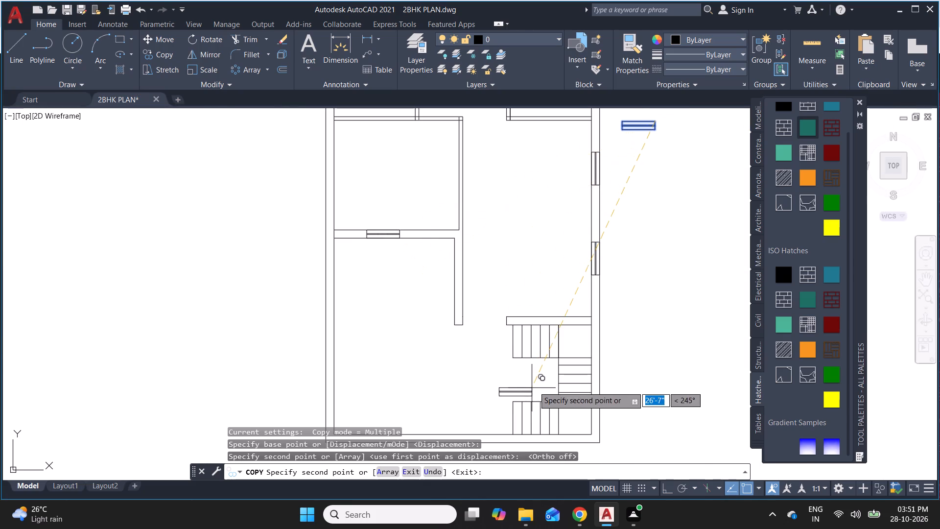
{"action": "scroll", "coordinate": [558, 313], "scroll_direction": "up", "scroll_amount": 4}
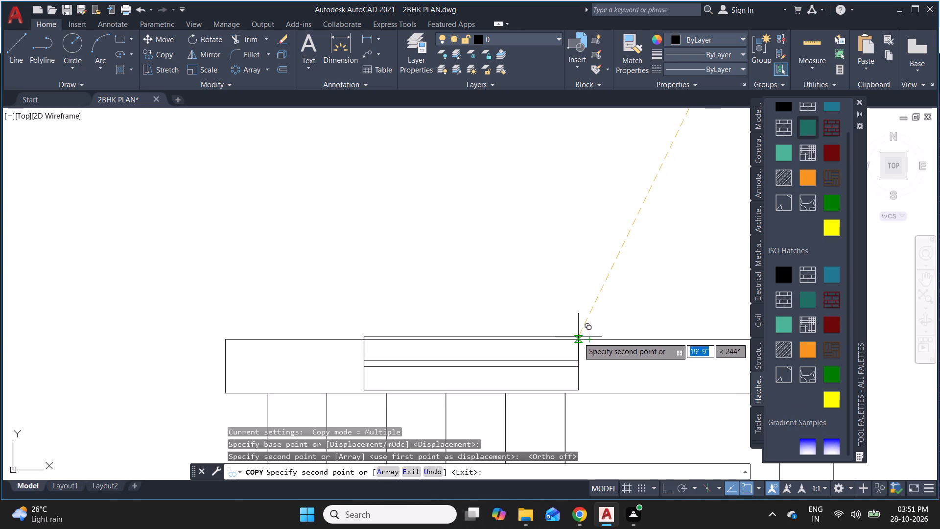
{"action": "scroll", "coordinate": [577, 340], "scroll_direction": "up", "scroll_amount": 3}
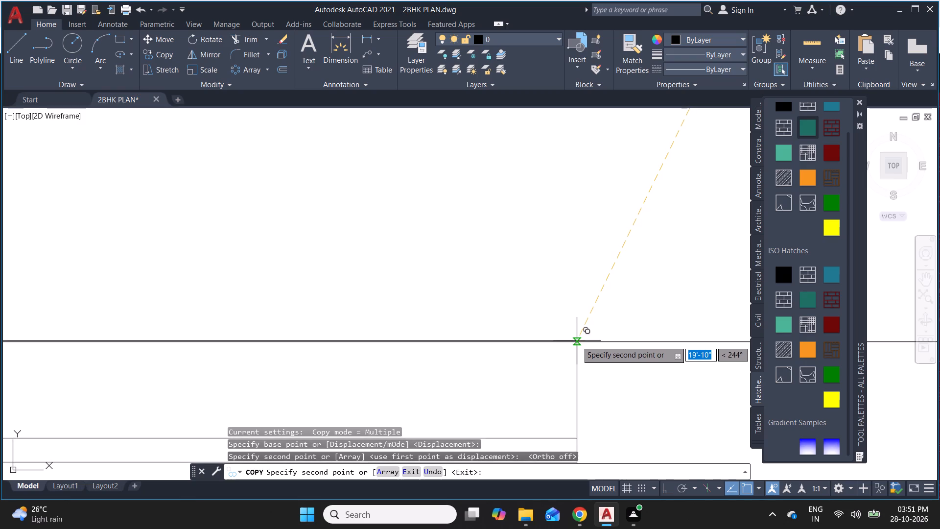
{"action": "left_click", "coordinate": [577, 341]}
{"action": "scroll", "coordinate": [580, 273], "scroll_direction": "down", "scroll_amount": 5}
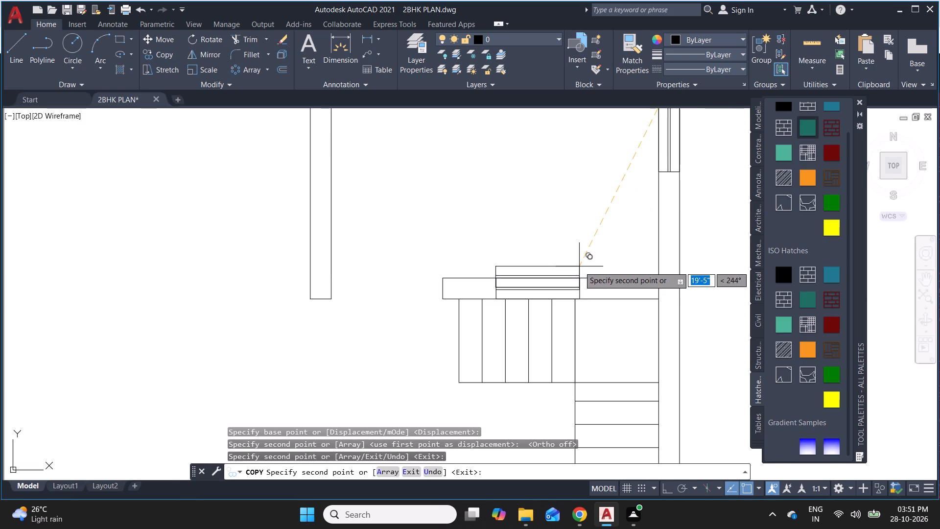
{"action": "key", "text": "Escape"}
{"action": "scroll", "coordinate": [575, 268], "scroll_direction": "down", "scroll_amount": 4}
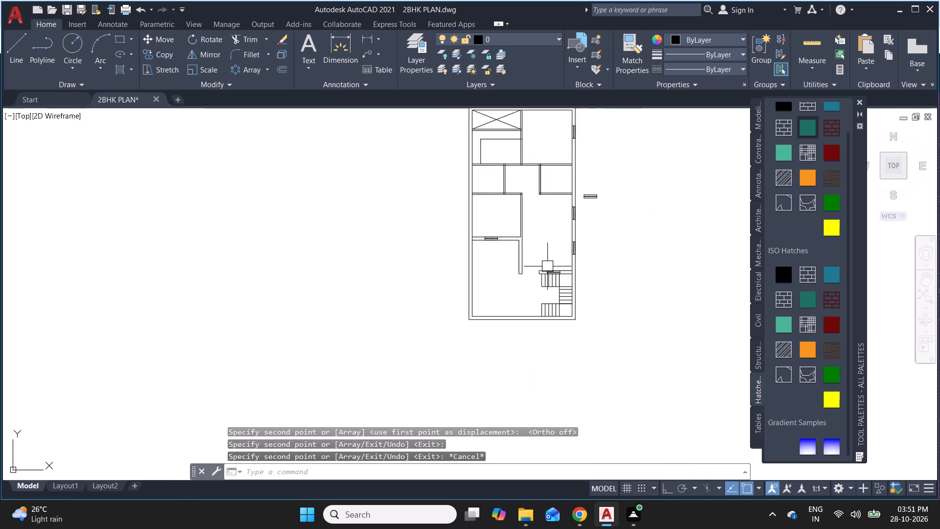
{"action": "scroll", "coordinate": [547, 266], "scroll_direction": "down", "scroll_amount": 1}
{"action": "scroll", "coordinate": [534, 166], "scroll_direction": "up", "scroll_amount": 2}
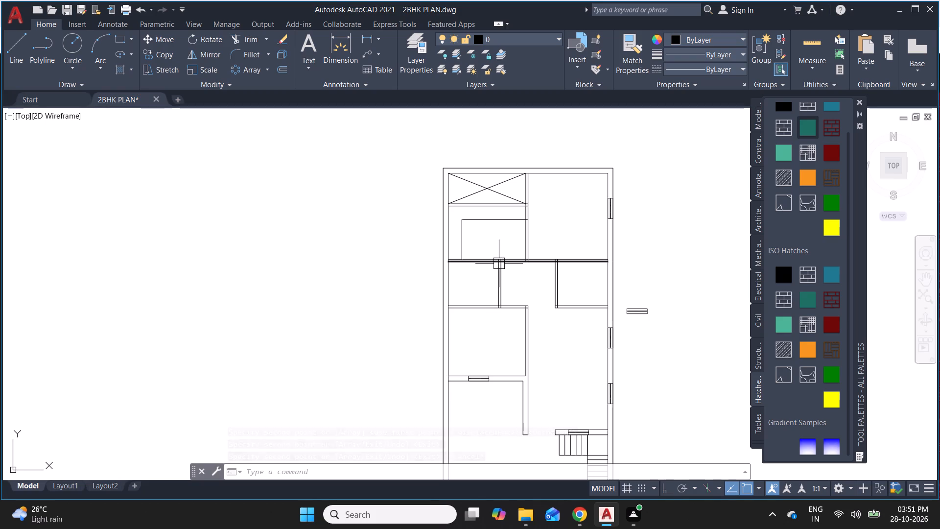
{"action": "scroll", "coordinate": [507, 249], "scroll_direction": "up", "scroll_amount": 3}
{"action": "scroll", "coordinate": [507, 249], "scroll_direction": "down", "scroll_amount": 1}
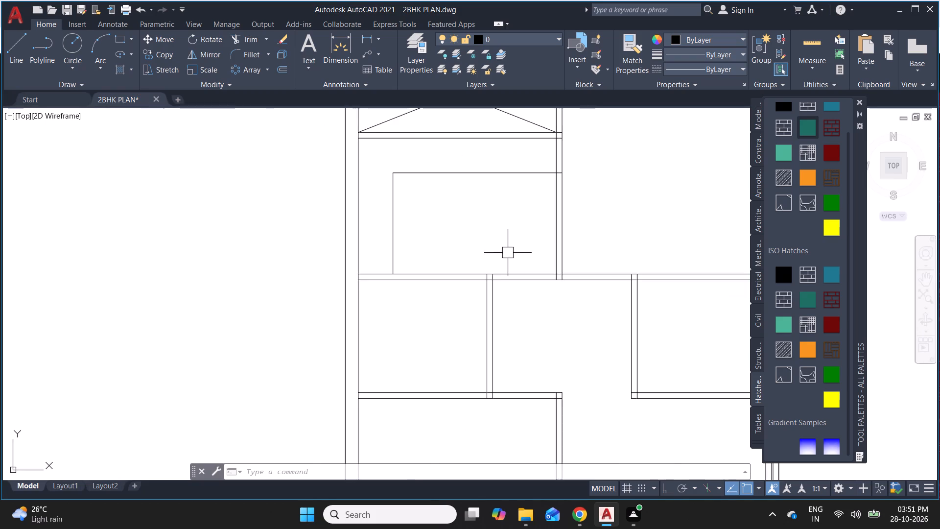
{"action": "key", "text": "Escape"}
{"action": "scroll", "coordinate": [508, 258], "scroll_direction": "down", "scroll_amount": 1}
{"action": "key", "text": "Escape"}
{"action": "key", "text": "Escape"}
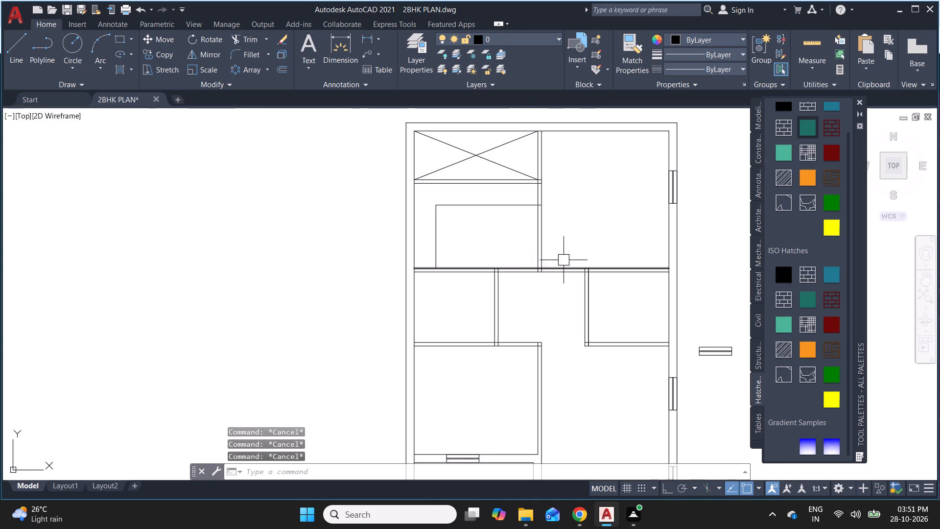
Draw a 4" line across the horizontal wall below the upper rooms, aligned with the left face of the vertical wall above.
{"action": "scroll", "coordinate": [567, 267], "scroll_direction": "up", "scroll_amount": 2}
{"action": "scroll", "coordinate": [508, 279], "scroll_direction": "up", "scroll_amount": 3}
{"action": "key", "text": "Escape"}
{"action": "key", "text": "Escape"}
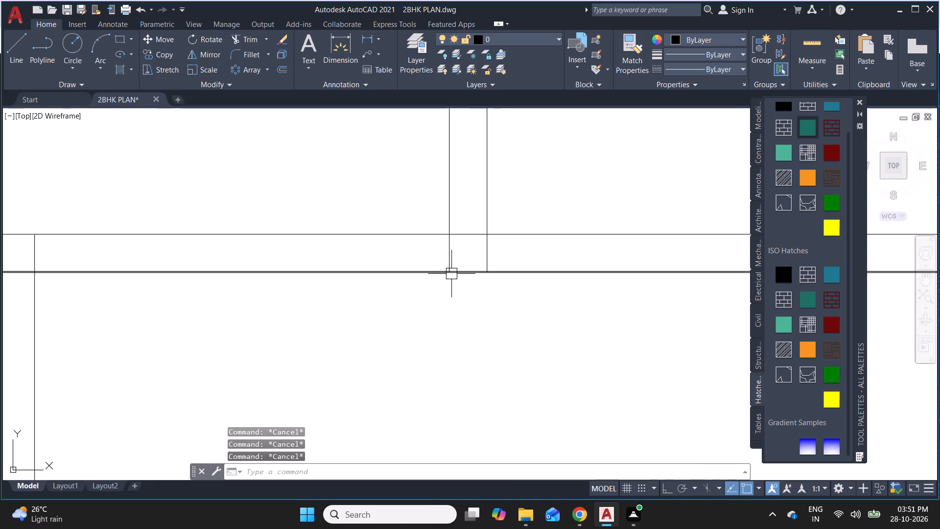
{"action": "type", "text": "L"}
{"action": "key", "text": "space"}
{"action": "left_click", "coordinate": [450, 271]}
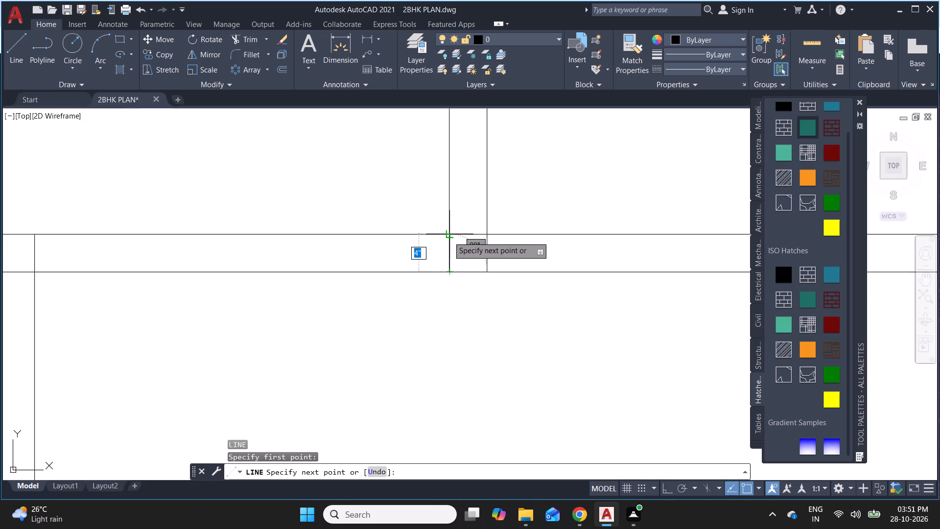
{"action": "left_click", "coordinate": [448, 236]}
{"action": "key", "text": "Escape"}
{"action": "key", "text": "Escape"}
Offset the short cross-wall line 3' to the left to mark the other side of the door opening.
{"action": "key", "text": "o"}
{"action": "key", "text": "Return"}
{"action": "key", "text": "3"}
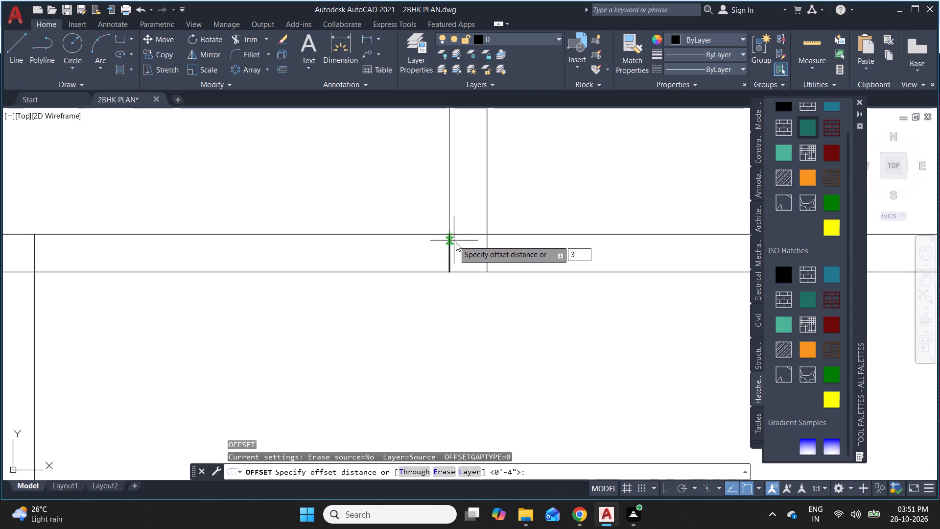
{"action": "key", "text": "apostrophe"}
{"action": "key", "text": "Return"}
{"action": "left_click", "coordinate": [453, 252]}
{"action": "left_click", "coordinate": [380, 257]}
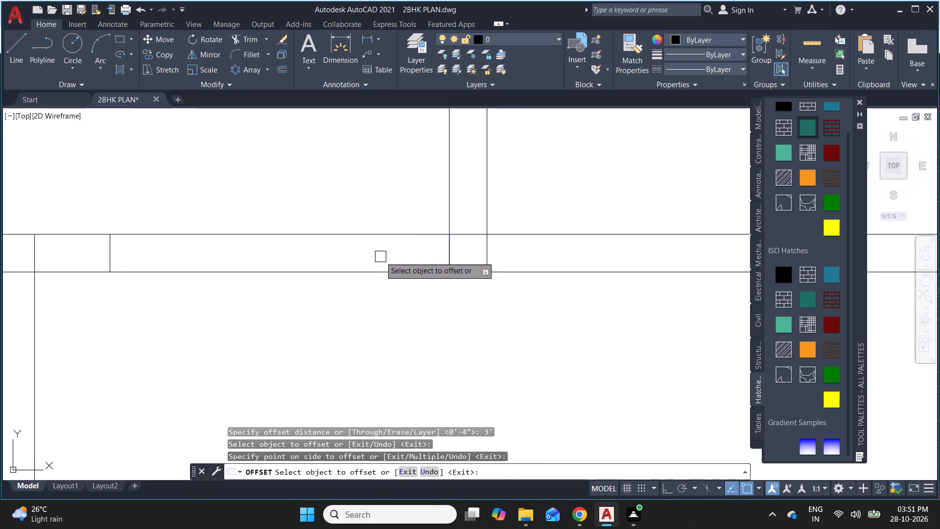
{"action": "key", "text": "Escape"}
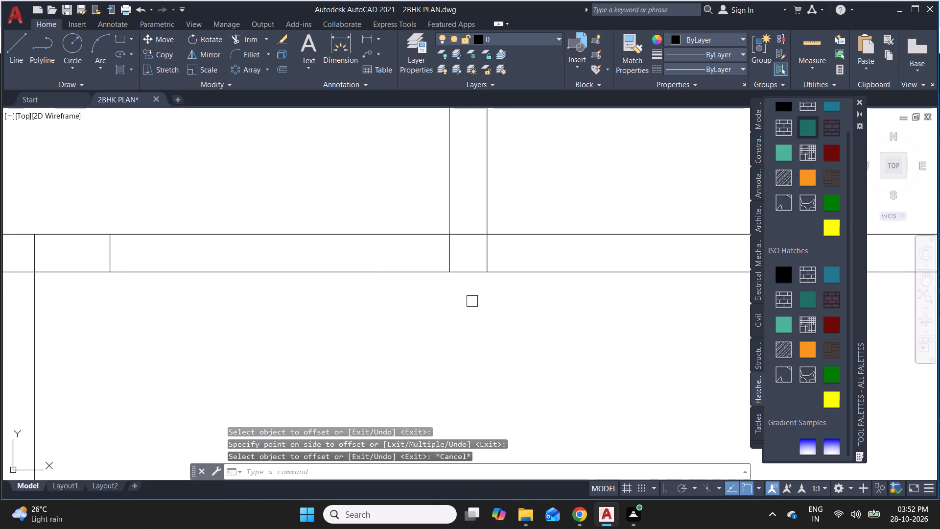
Trim both faces of the horizontal wall between the two cross lines to open the doorway.
{"action": "scroll", "coordinate": [472, 301], "scroll_direction": "down", "scroll_amount": 2}
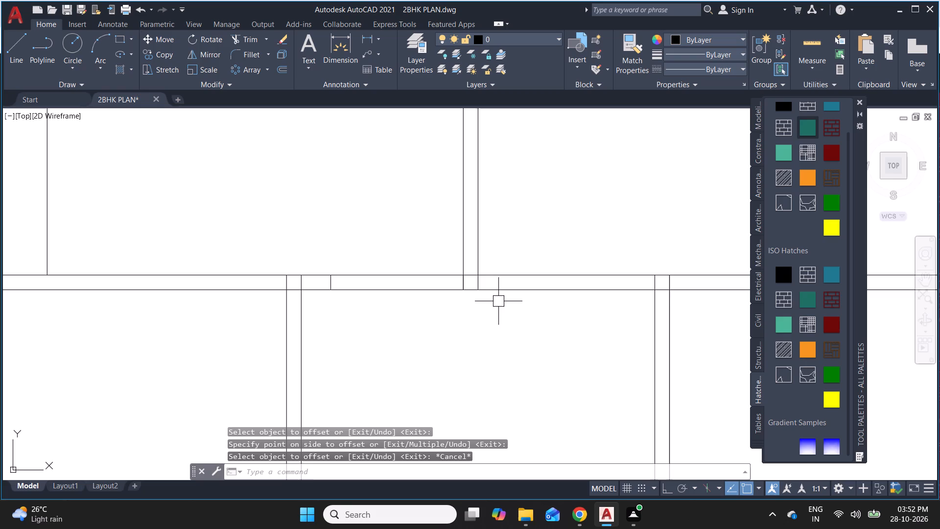
{"action": "type", "text": "TR"}
{"action": "key", "text": "space"}
{"action": "left_click_drag", "start_coordinate": [408, 322], "coordinate": [404, 315]}
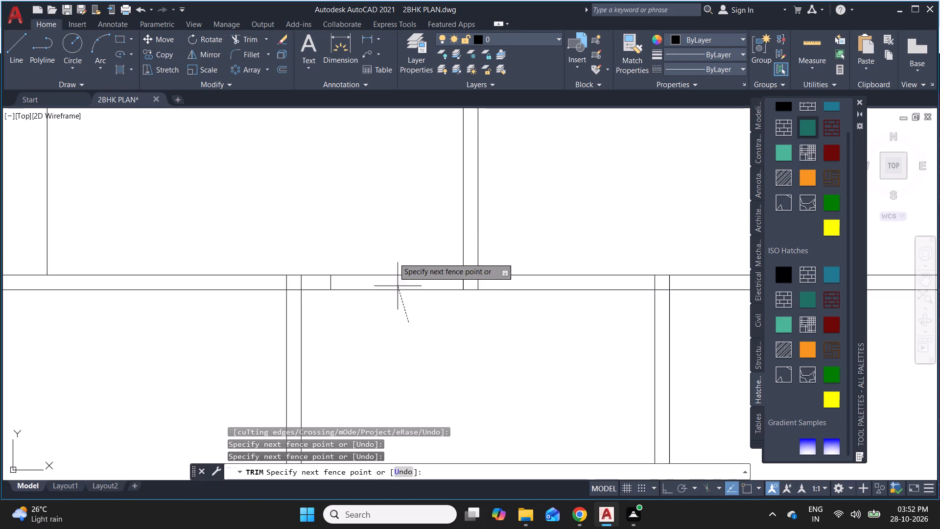
{"action": "left_click", "coordinate": [393, 238]}
Trim the overlapping lines where the left partition meets the horizontal wall beside the new opening to form a clean T-junction.
{"action": "scroll", "coordinate": [283, 286], "scroll_direction": "up", "scroll_amount": 3}
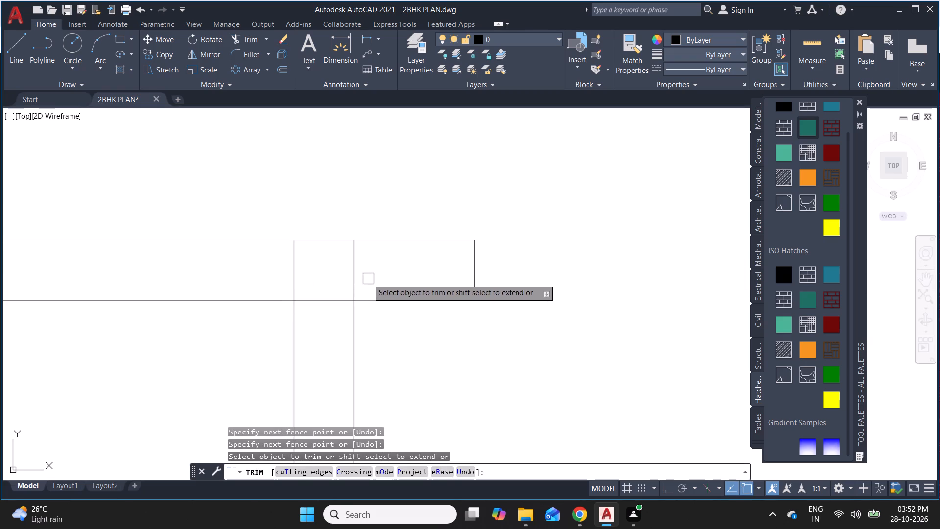
{"action": "left_click_drag", "start_coordinate": [376, 269], "coordinate": [360, 269]}
{"action": "left_click_drag", "start_coordinate": [261, 258], "coordinate": [274, 261]}
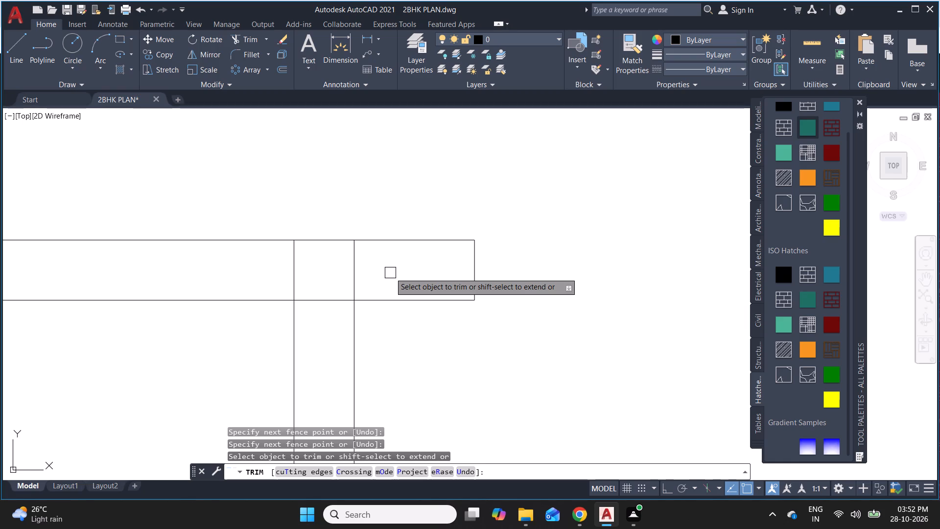
{"action": "left_click", "coordinate": [392, 281]}
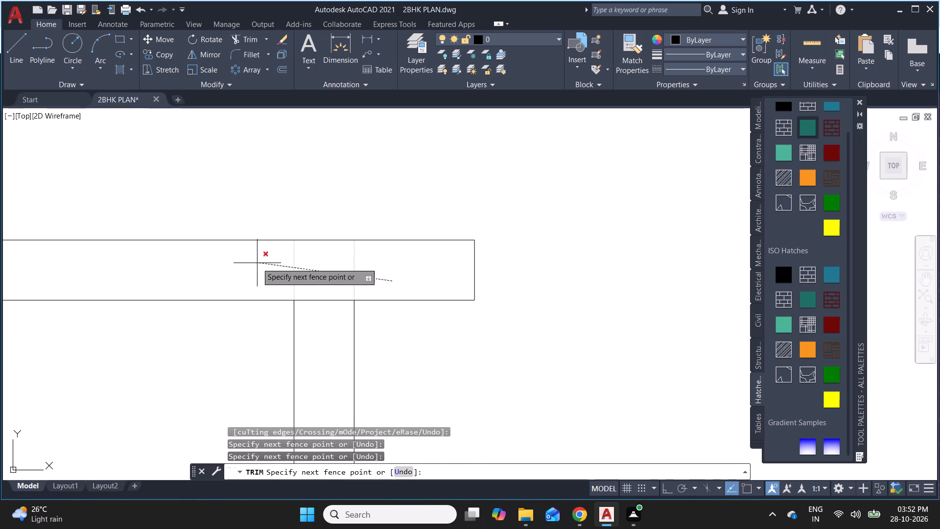
{"action": "left_click", "coordinate": [251, 263]}
{"action": "left_click_drag", "start_coordinate": [326, 280], "coordinate": [319, 368]}
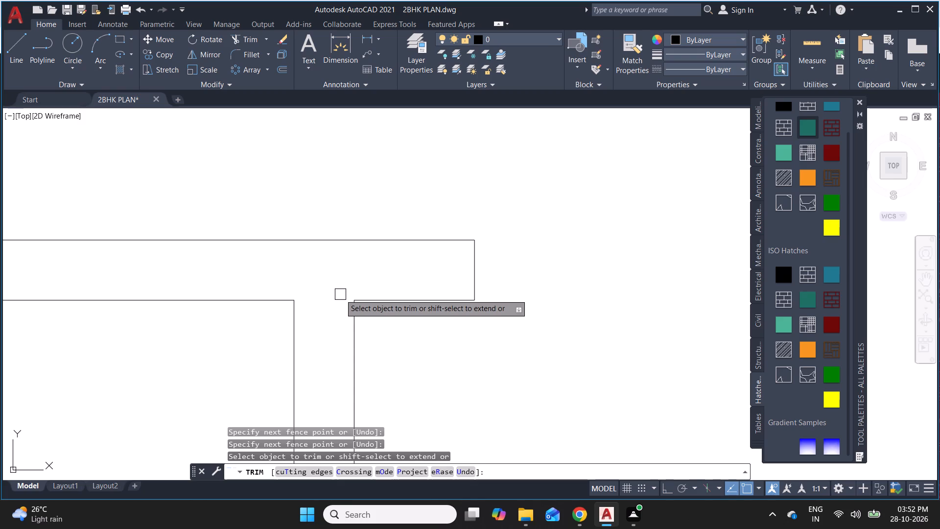
{"action": "key", "text": "Escape"}
{"action": "key", "text": "grave"}
{"action": "key", "text": "Escape"}
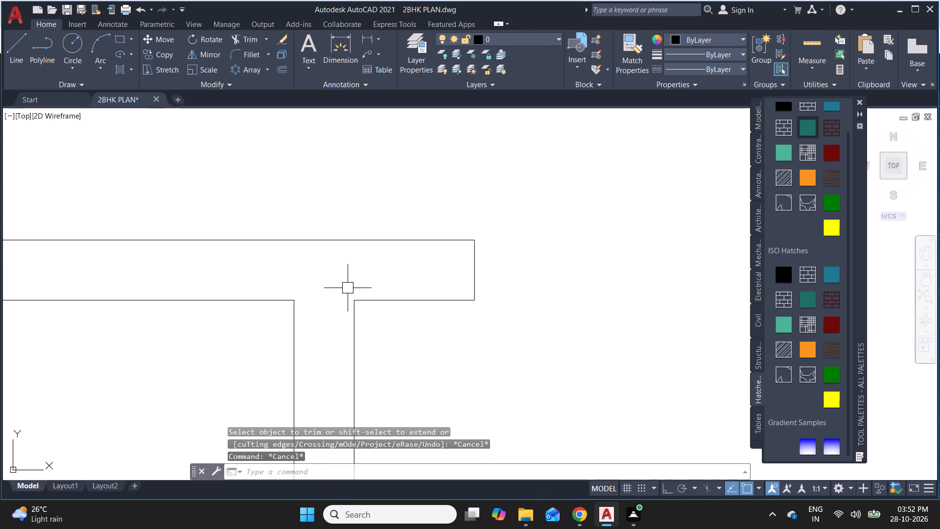
{"action": "key", "text": "Escape"}
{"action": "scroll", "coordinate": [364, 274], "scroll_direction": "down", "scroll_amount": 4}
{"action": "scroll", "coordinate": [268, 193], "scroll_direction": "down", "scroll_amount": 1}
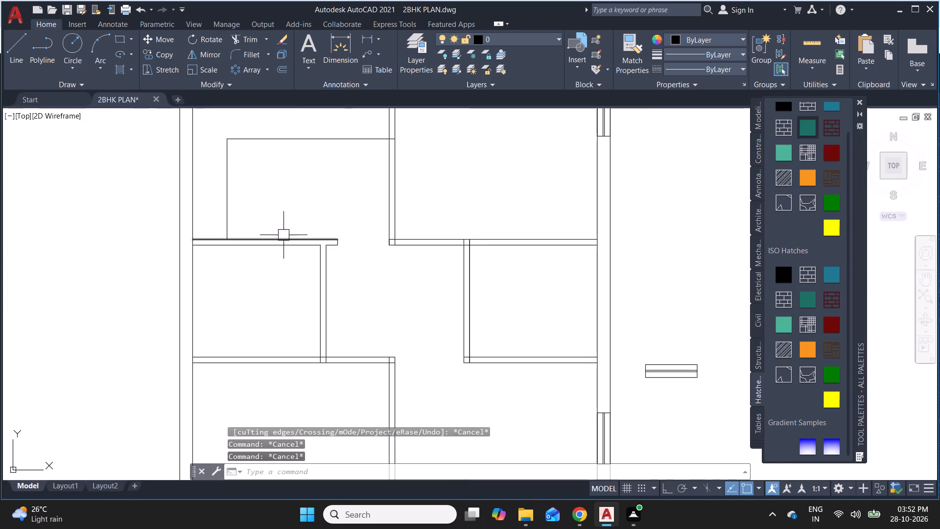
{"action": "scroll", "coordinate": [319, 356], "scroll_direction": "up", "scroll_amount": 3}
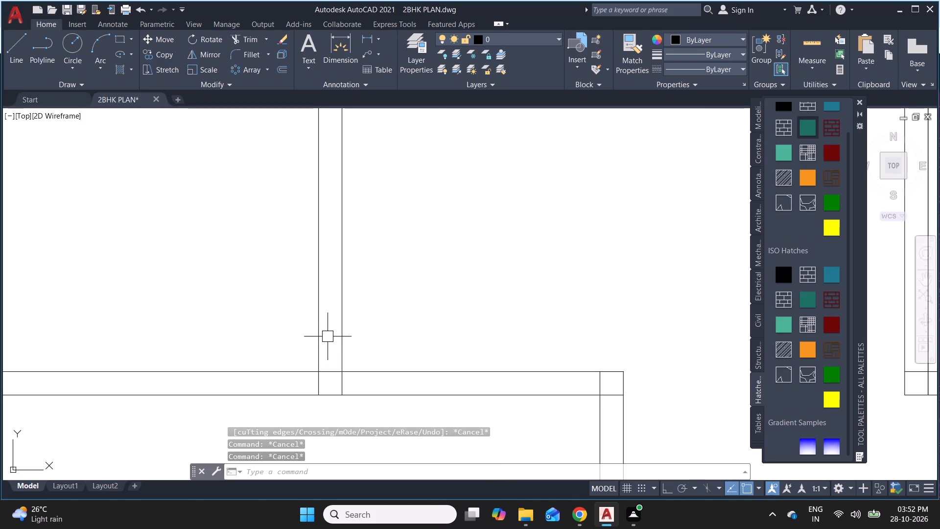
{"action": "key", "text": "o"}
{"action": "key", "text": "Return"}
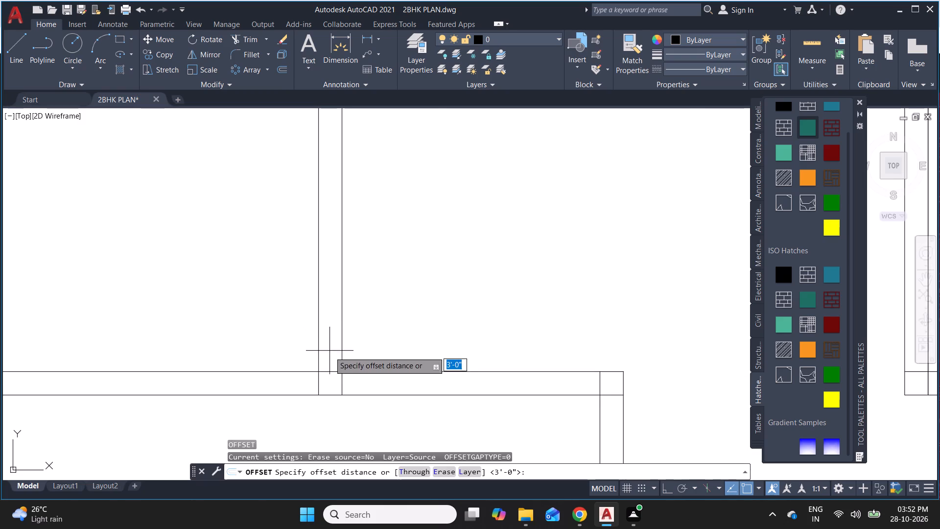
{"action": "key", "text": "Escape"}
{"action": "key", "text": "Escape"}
Draw a 4" line across the base of the left partition, along the upper face of the horizontal wall below it.
{"action": "type", "text": "L"}
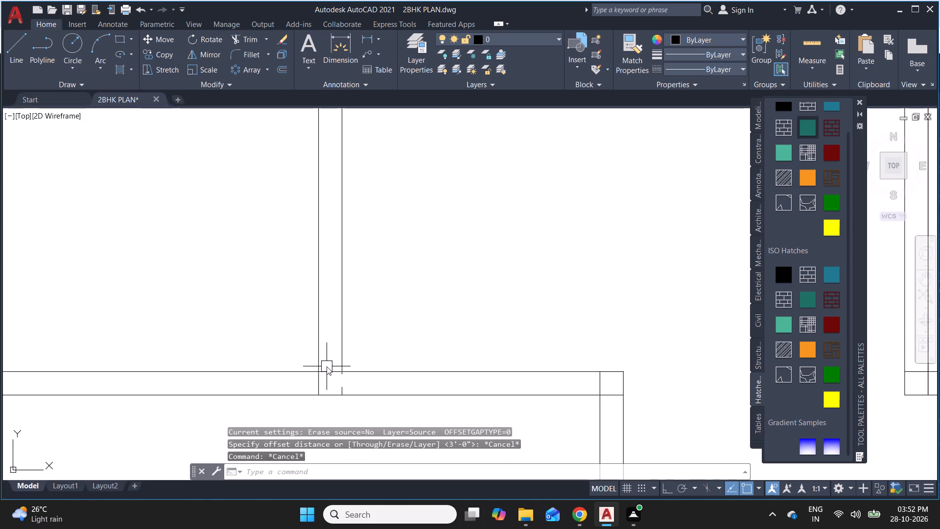
{"action": "key", "text": "space"}
{"action": "scroll", "coordinate": [318, 369], "scroll_direction": "up", "scroll_amount": 3}
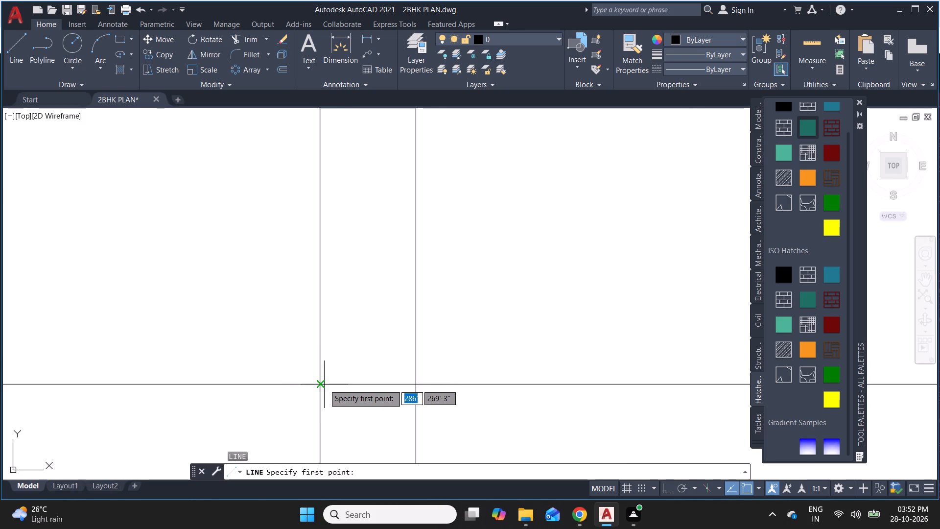
{"action": "left_click", "coordinate": [318, 385]}
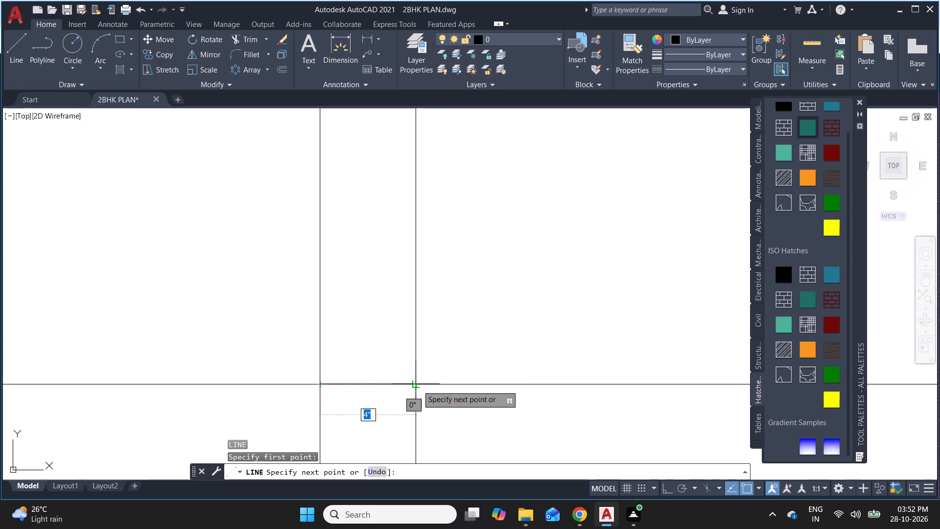
{"action": "left_click", "coordinate": [418, 382]}
{"action": "key", "text": "Escape"}
{"action": "key", "text": "grave"}
{"action": "key", "text": "Escape"}
{"action": "key", "text": "Escape"}
{"action": "key", "text": "Escape"}
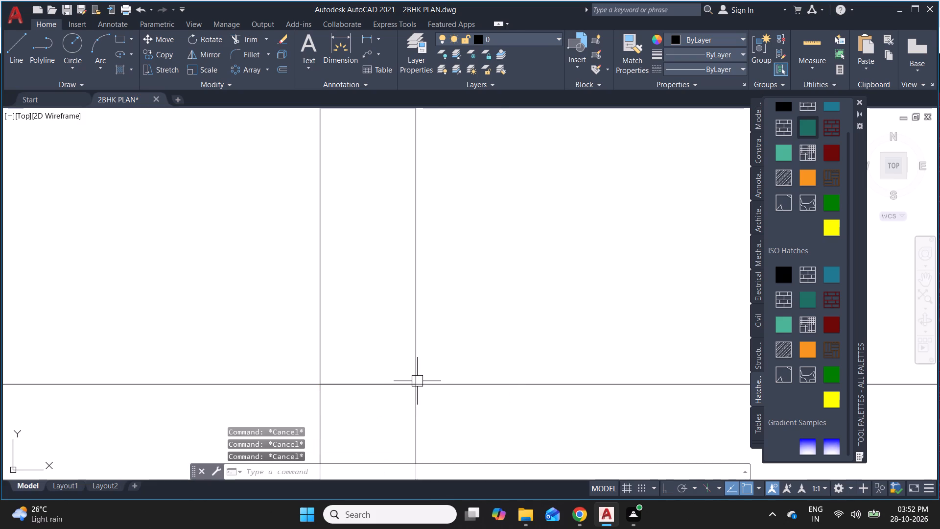
Offset the short line at the partition's base 3' upward to mark the door opening.
{"action": "key", "text": "o"}
{"action": "key", "text": "Return"}
{"action": "key", "text": "3"}
{"action": "key", "text": "apostrophe"}
{"action": "key", "text": "Return"}
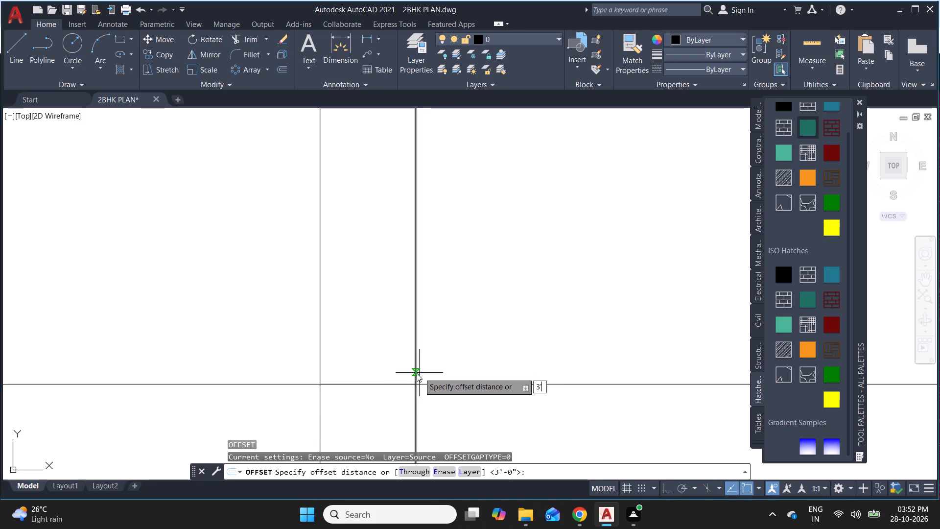
{"action": "left_click_drag", "start_coordinate": [362, 385], "coordinate": [362, 379]}
{"action": "left_click", "coordinate": [373, 290]}
{"action": "scroll", "coordinate": [376, 324], "scroll_direction": "down", "scroll_amount": 4}
{"action": "key", "text": "Escape"}
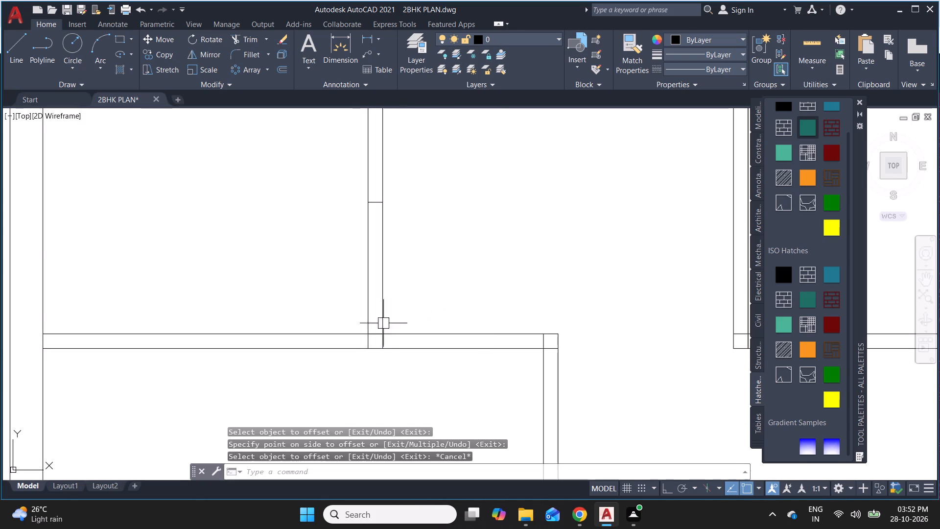
{"action": "key", "text": "Escape"}
Trim both faces of the left partition between the base line and the offset line to open the doorway.
{"action": "type", "text": "TR"}
{"action": "key", "text": "space"}
{"action": "left_click_drag", "start_coordinate": [433, 293], "coordinate": [425, 291]}
{"action": "left_click", "coordinate": [305, 271]}
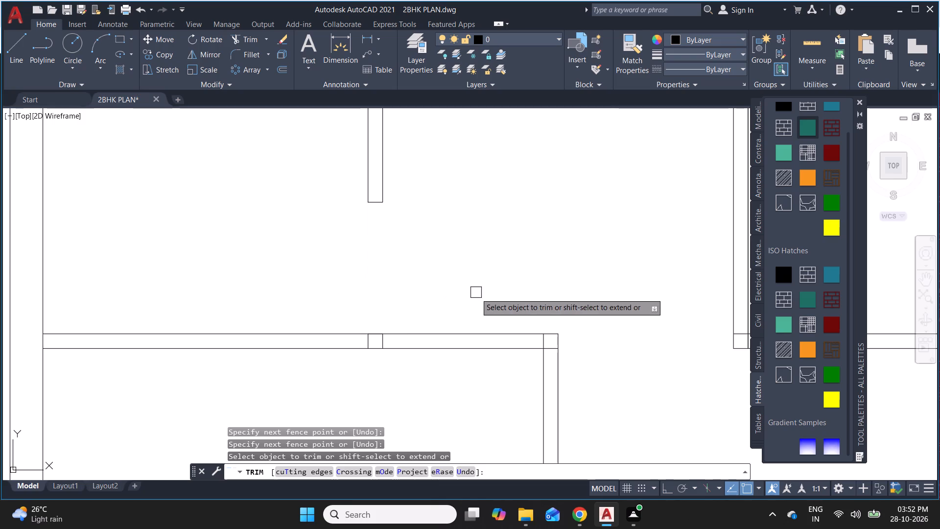
{"action": "scroll", "coordinate": [446, 304], "scroll_direction": "down", "scroll_amount": 1}
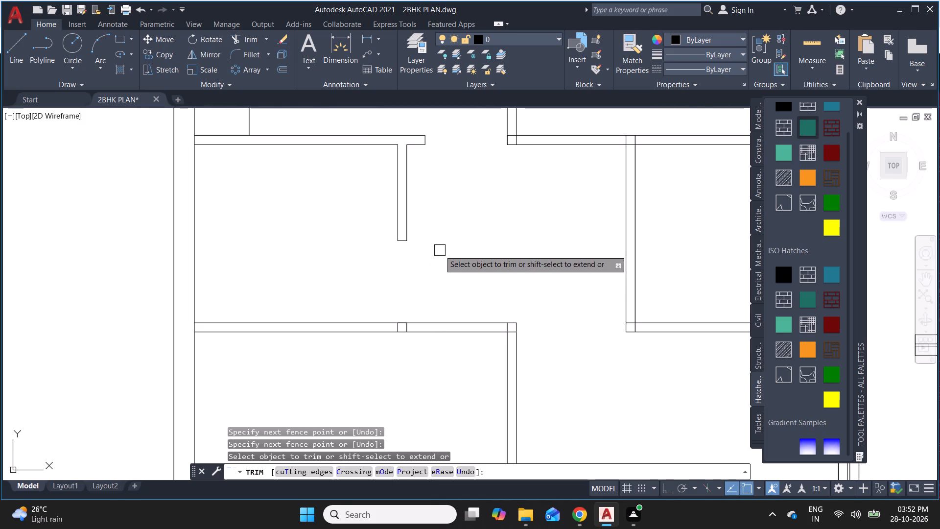
{"action": "scroll", "coordinate": [440, 250], "scroll_direction": "down", "scroll_amount": 1}
{"action": "scroll", "coordinate": [429, 301], "scroll_direction": "up", "scroll_amount": 1}
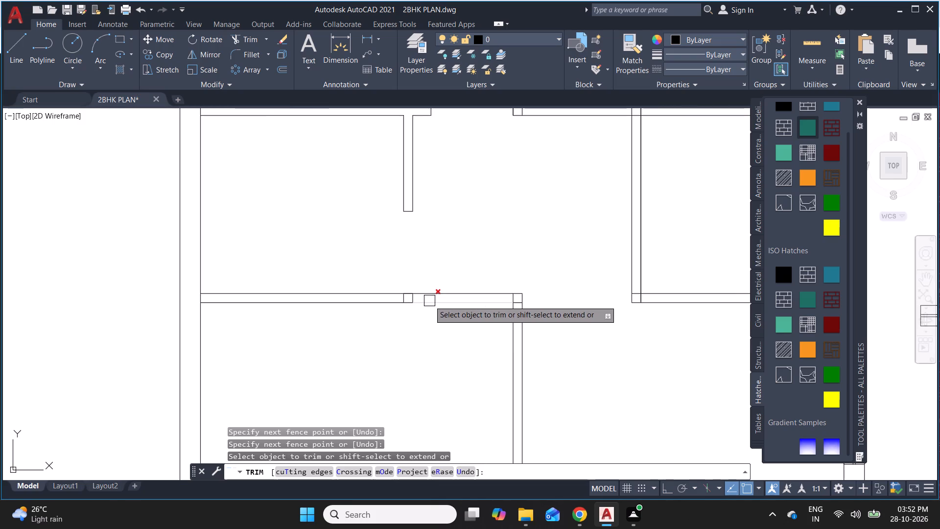
{"action": "key", "text": "Escape"}
{"action": "key", "text": "Escape"}
{"action": "key", "text": "Escape"}
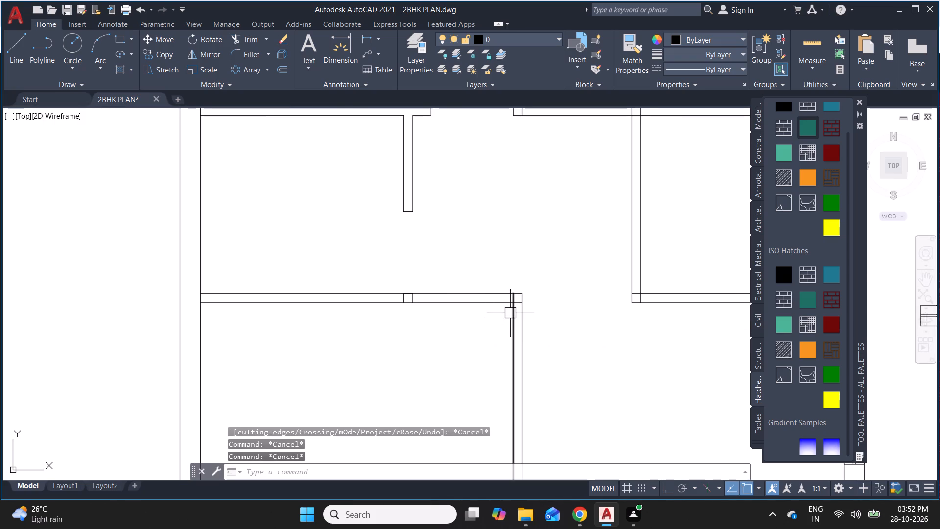
Offset the left face of the lower vertical wall 3' to the left, across the horizontal wall below the partition.
{"action": "scroll", "coordinate": [512, 307], "scroll_direction": "up", "scroll_amount": 2}
{"action": "key", "text": "o"}
{"action": "key", "text": "Return"}
{"action": "key", "text": "3"}
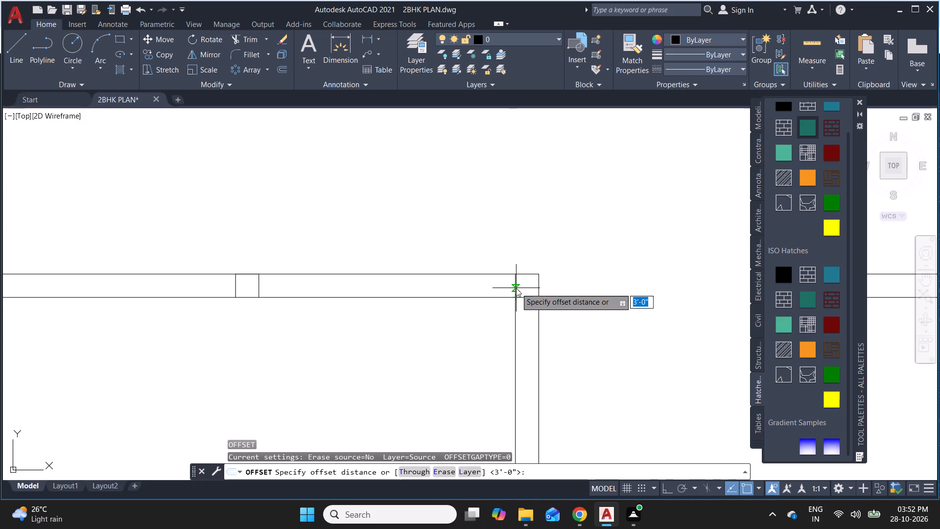
{"action": "key", "text": "apostrophe"}
{"action": "key", "text": "Return"}
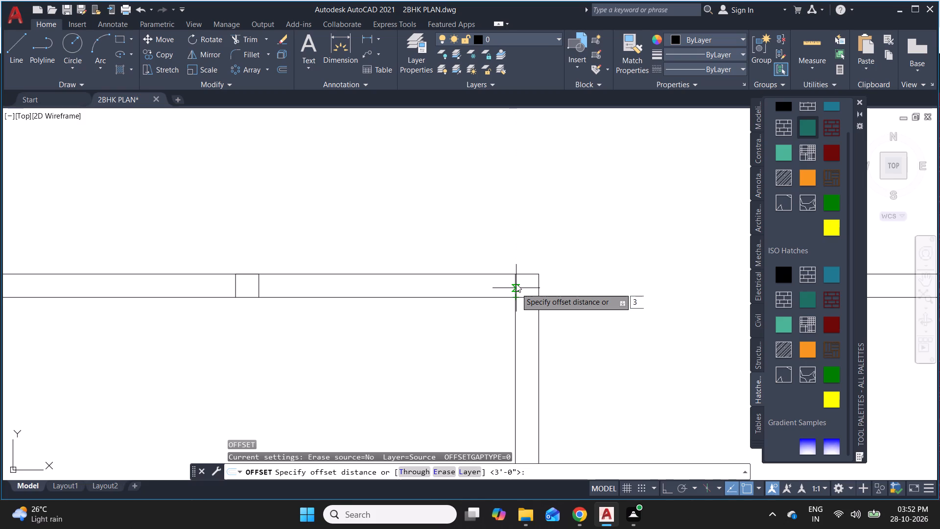
{"action": "left_click", "coordinate": [515, 293]}
{"action": "left_click", "coordinate": [277, 345]}
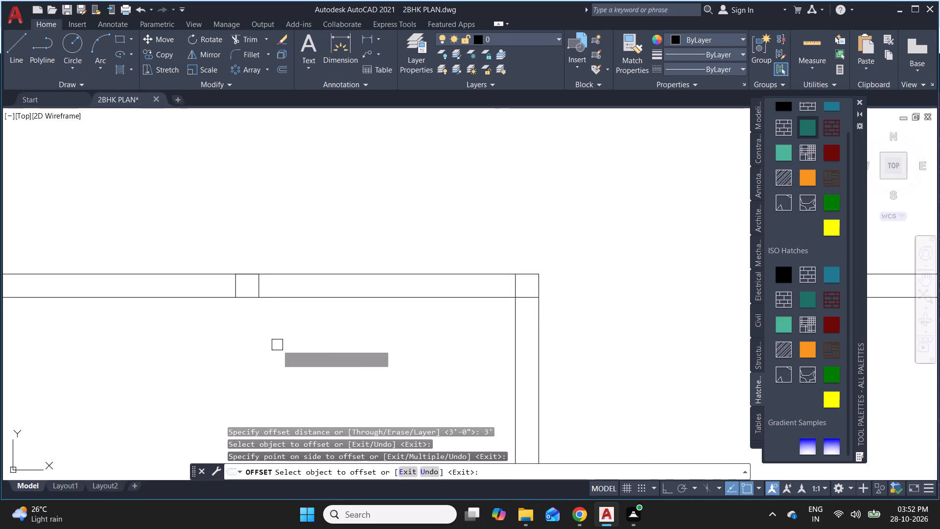
{"action": "left_click", "coordinate": [512, 344]}
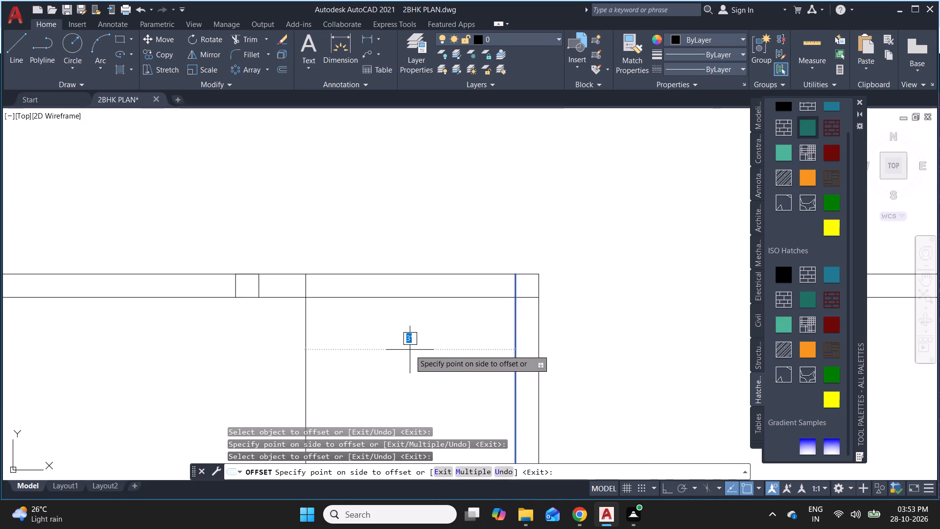
{"action": "left_click", "coordinate": [410, 350]}
{"action": "key", "text": "Escape"}
Trim the offset line's excess below the horizontal wall and remove the two partition stub lines inside that wall.
{"action": "type", "text": "TR"}
{"action": "key", "text": "space"}
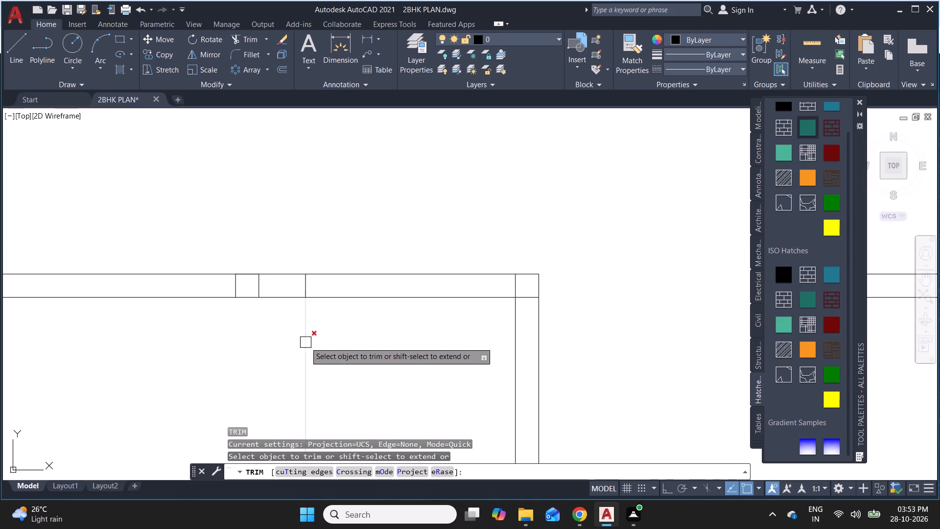
{"action": "left_click", "coordinate": [305, 342]}
{"action": "left_click", "coordinate": [260, 285]}
{"action": "left_click", "coordinate": [238, 287]}
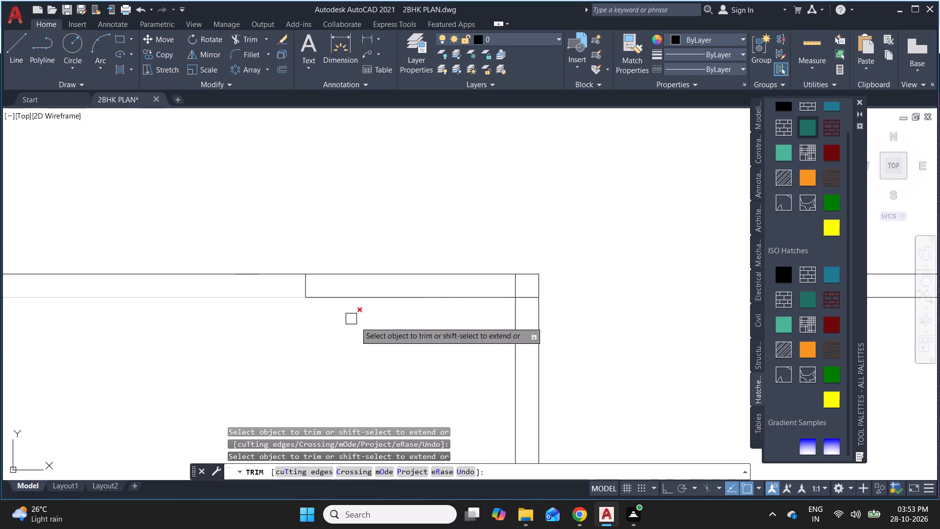
Trim the horizontal wall between the offset line and the vertical wall to open the doorway, and remove the leftover line in the corner.
{"action": "left_click_drag", "start_coordinate": [406, 342], "coordinate": [406, 333]}
{"action": "left_click", "coordinate": [411, 240]}
{"action": "scroll", "coordinate": [394, 305], "scroll_direction": "down", "scroll_amount": 3}
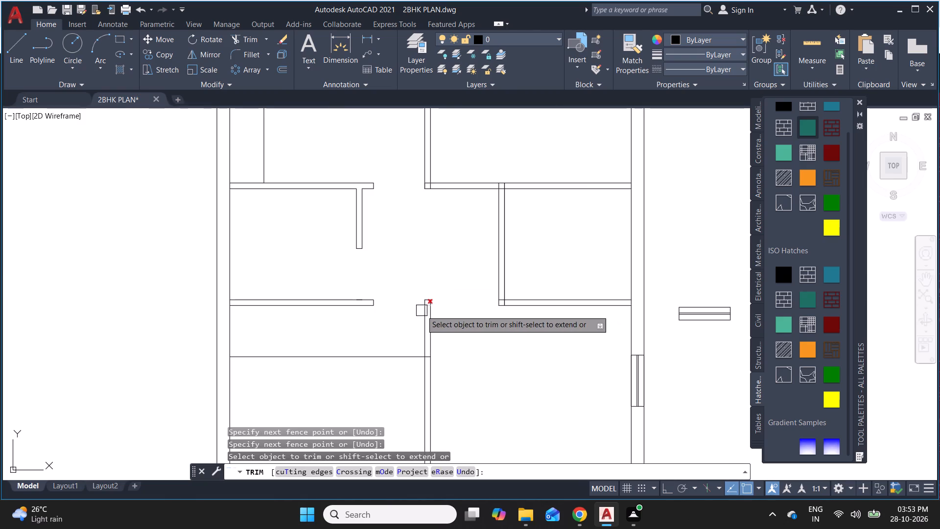
{"action": "scroll", "coordinate": [363, 295], "scroll_direction": "up", "scroll_amount": 3}
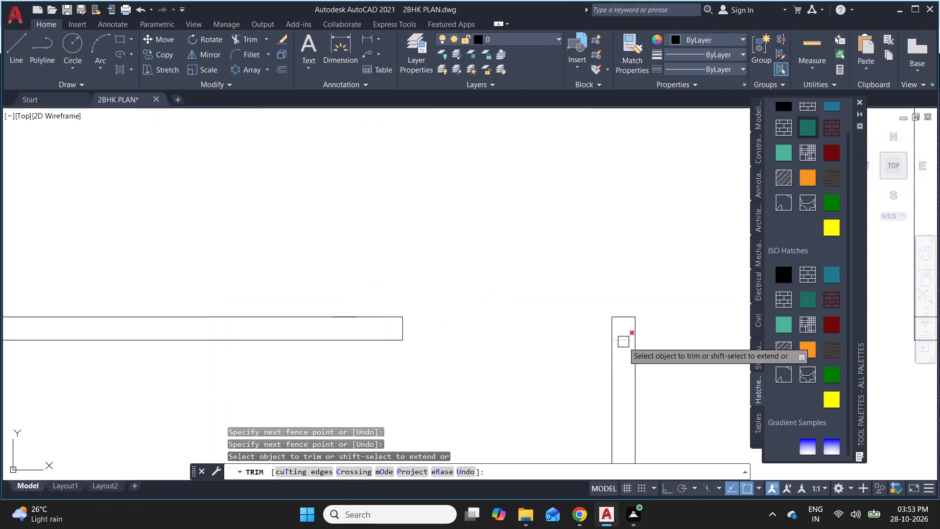
{"action": "left_click", "coordinate": [623, 342]}
{"action": "scroll", "coordinate": [553, 349], "scroll_direction": "down", "scroll_amount": 2}
{"action": "key", "text": "Escape"}
Draw a vertical line about 3'-4" long from the left partition's lower end to the lower face of the horizontal wall below.
{"action": "key", "text": "l"}
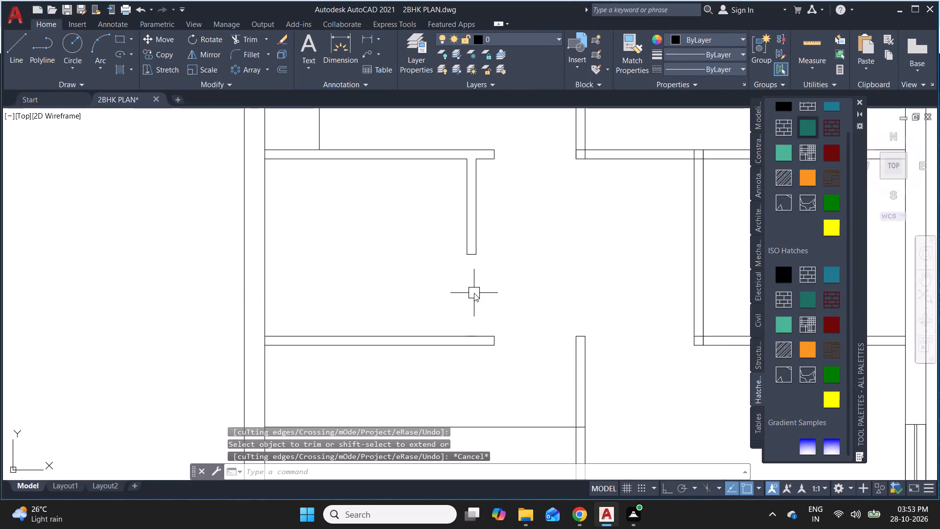
{"action": "key", "text": "space"}
{"action": "left_click", "coordinate": [478, 257]}
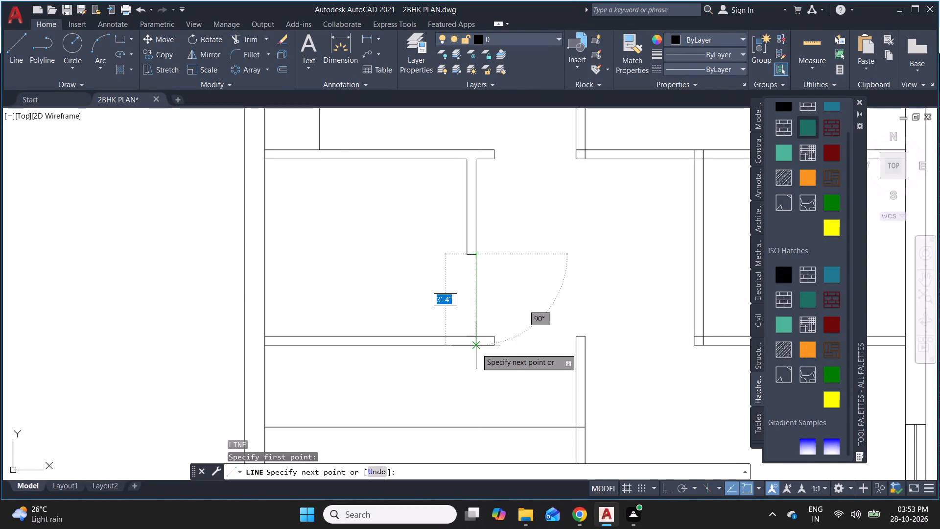
{"action": "left_click", "coordinate": [476, 349]}
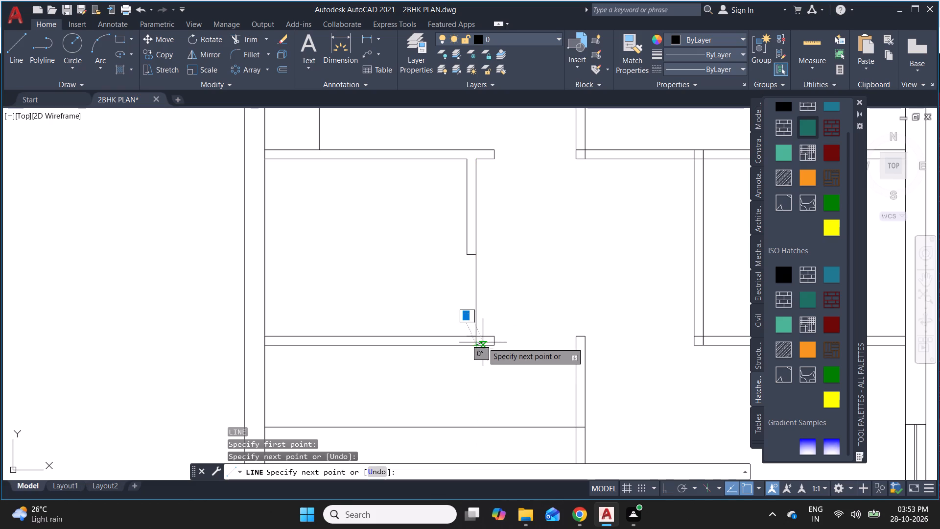
{"action": "scroll", "coordinate": [476, 339], "scroll_direction": "up", "scroll_amount": 3}
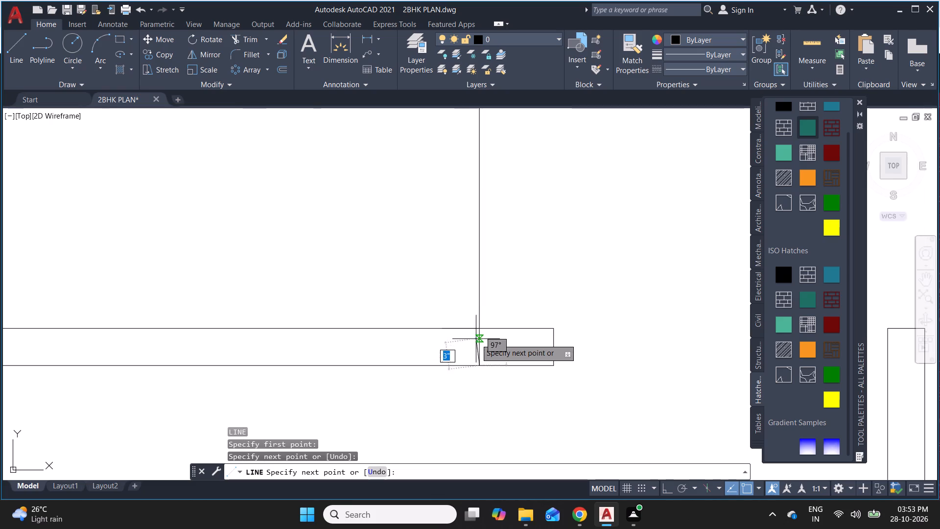
{"action": "left_click", "coordinate": [481, 361]}
{"action": "scroll", "coordinate": [545, 343], "scroll_direction": "down", "scroll_amount": 1}
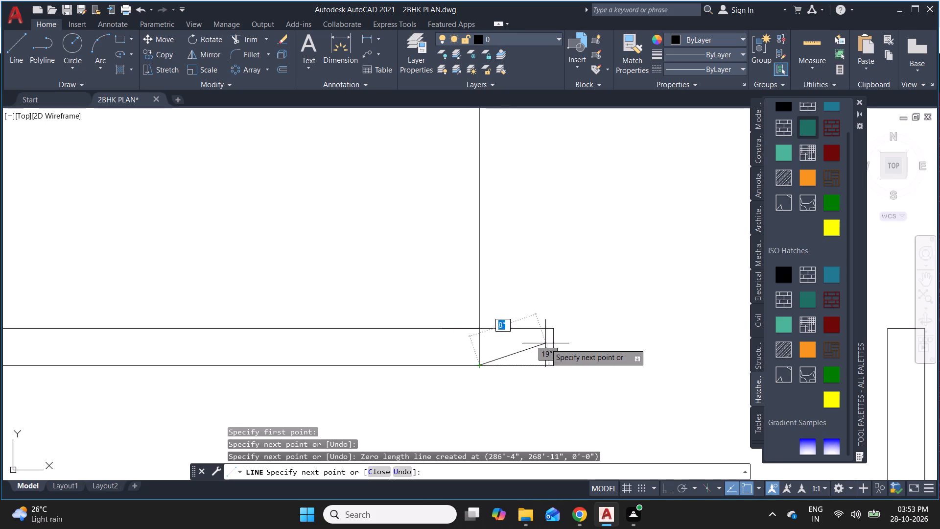
{"action": "key", "text": "Escape"}
{"action": "key", "text": "grave"}
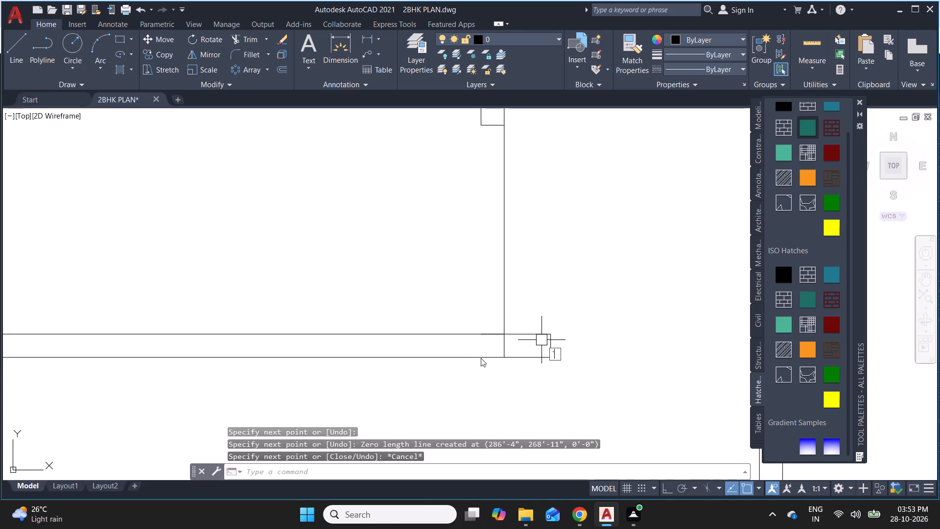
{"action": "key", "text": "Escape"}
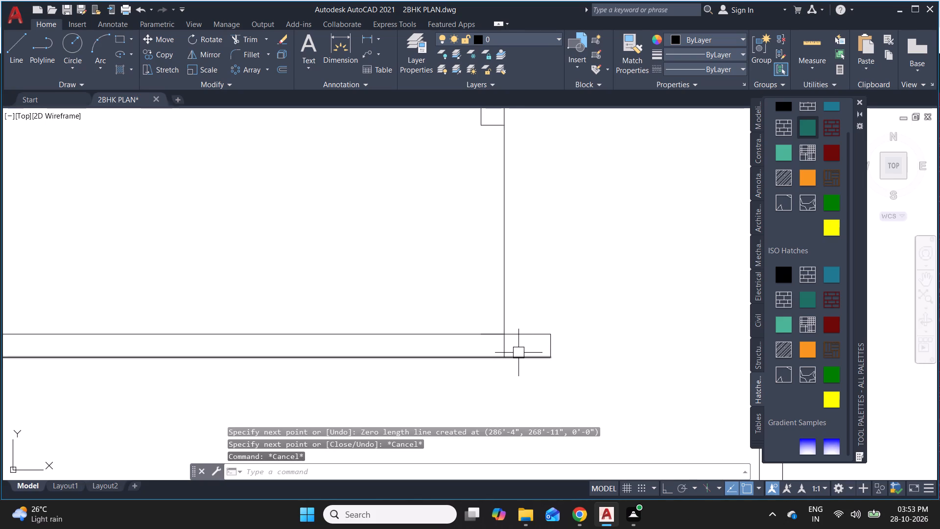
{"action": "key", "text": "Escape"}
{"action": "key", "text": "Escape"}
{"action": "key", "text": "Escape"}
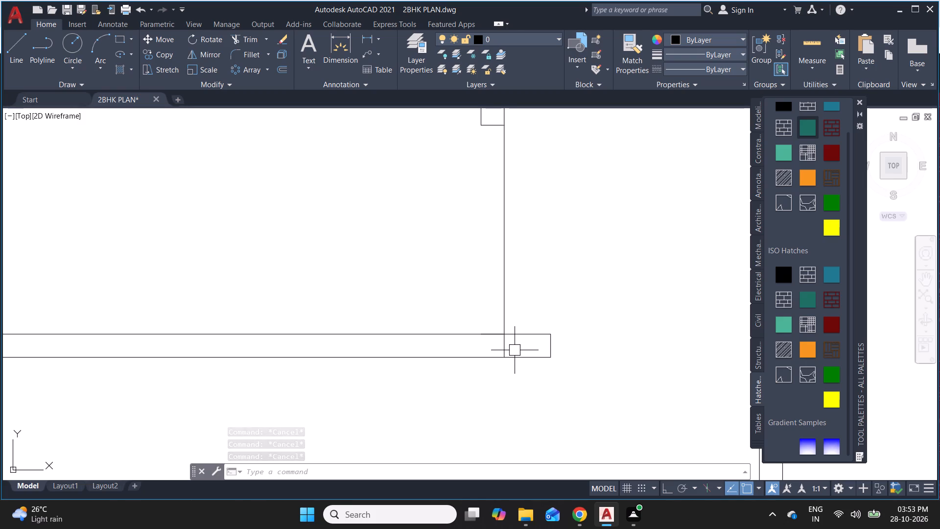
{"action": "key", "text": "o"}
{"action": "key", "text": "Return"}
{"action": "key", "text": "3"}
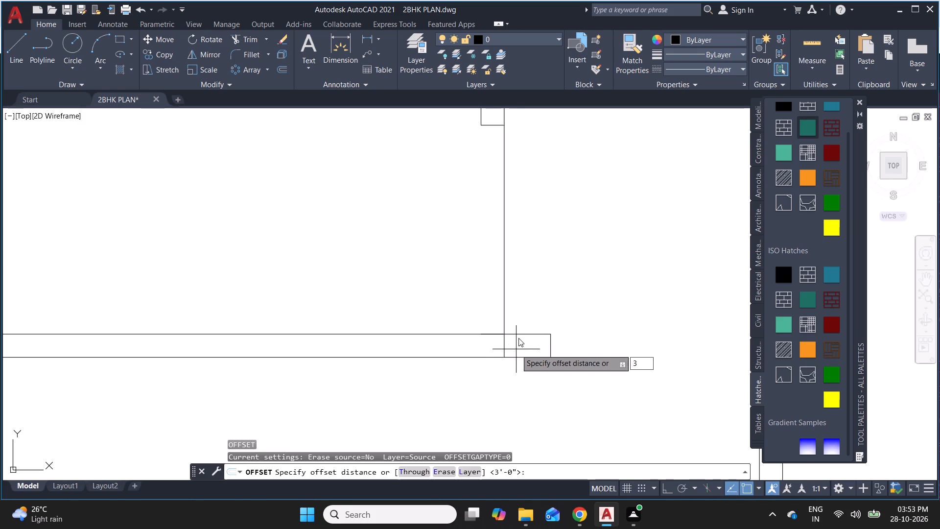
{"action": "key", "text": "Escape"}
Trim the new vertical line between the left partition's end and the horizontal wall to clear the doorway.
{"action": "scroll", "coordinate": [448, 345], "scroll_direction": "down", "scroll_amount": 2}
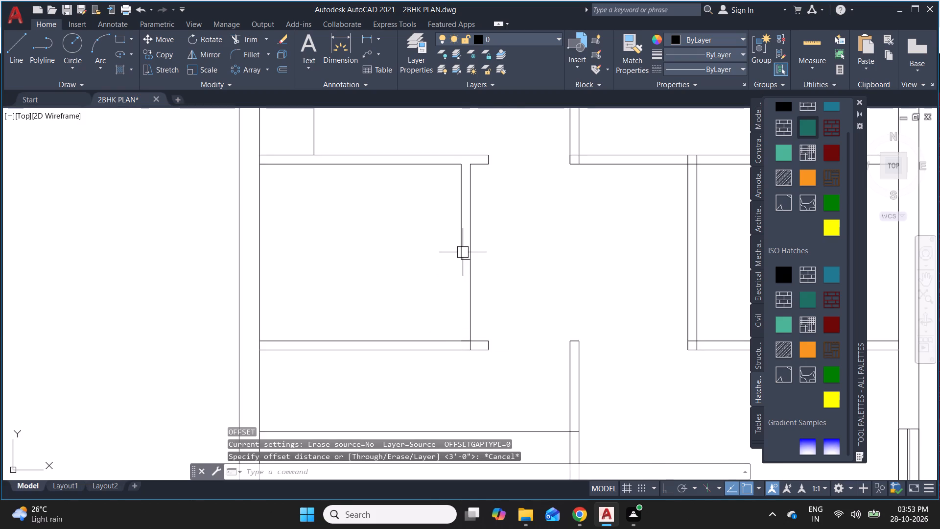
{"action": "type", "text": "TR"}
{"action": "key", "text": "space"}
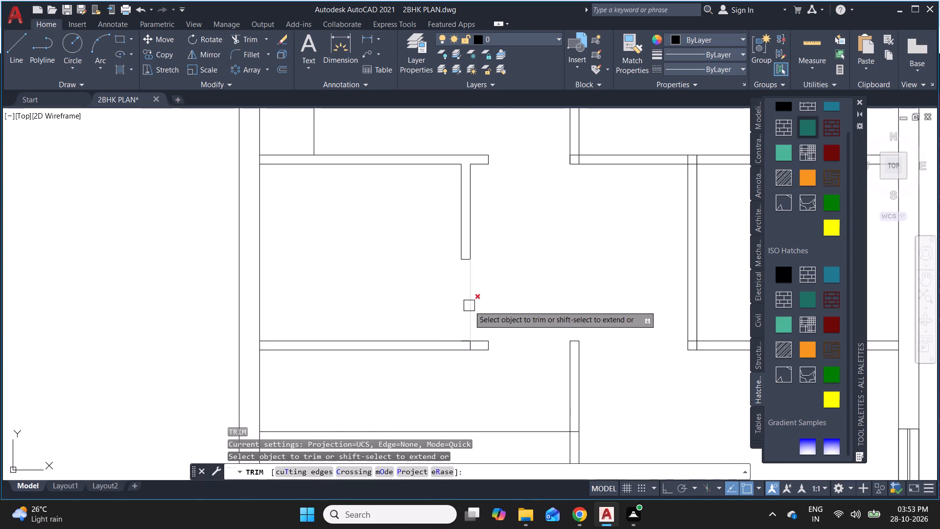
{"action": "left_click", "coordinate": [469, 305]}
{"action": "scroll", "coordinate": [497, 359], "scroll_direction": "up", "scroll_amount": 1}
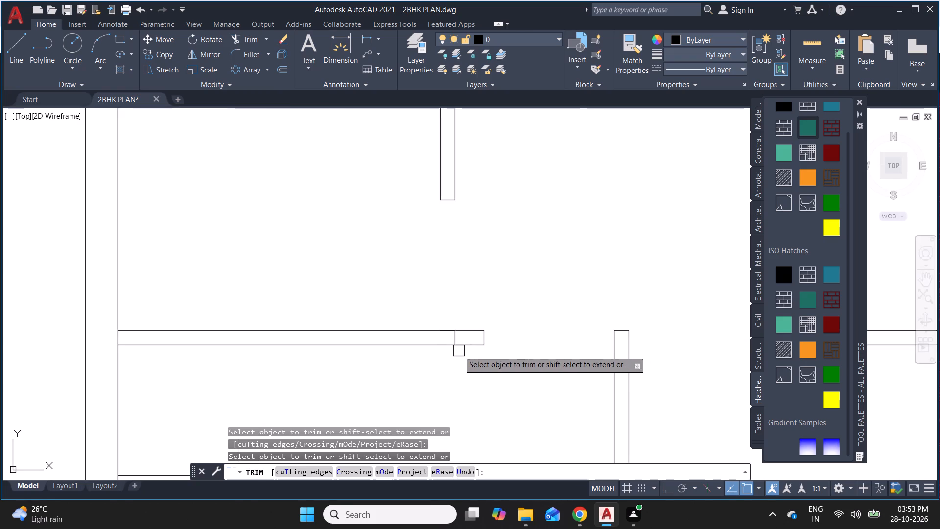
{"action": "scroll", "coordinate": [298, 324], "scroll_direction": "down", "scroll_amount": 1}
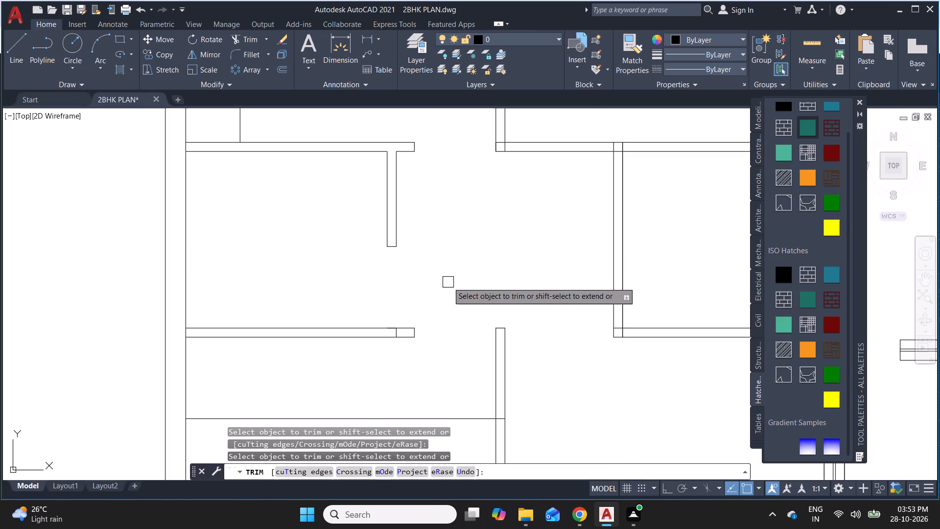
{"action": "key", "text": "Escape"}
{"action": "key", "text": "Escape"}
{"action": "key", "text": "Escape"}
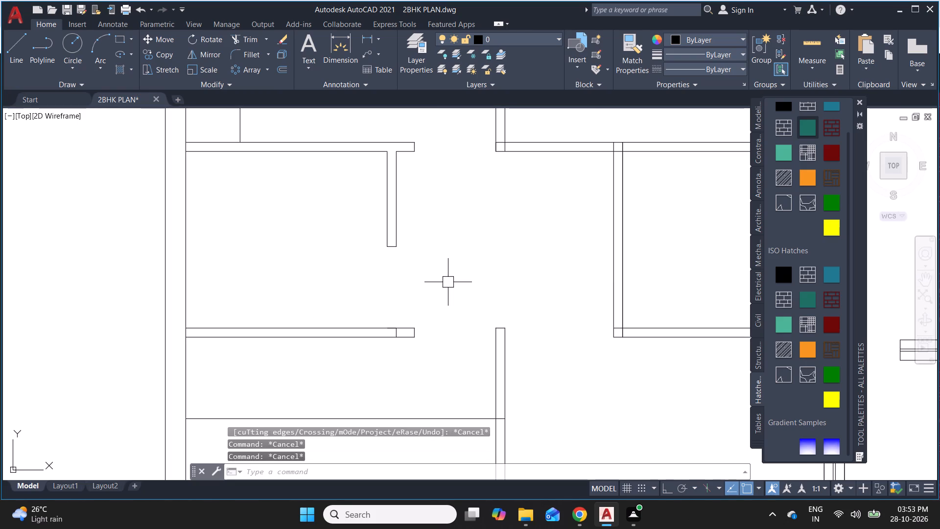
{"action": "key", "text": "Escape"}
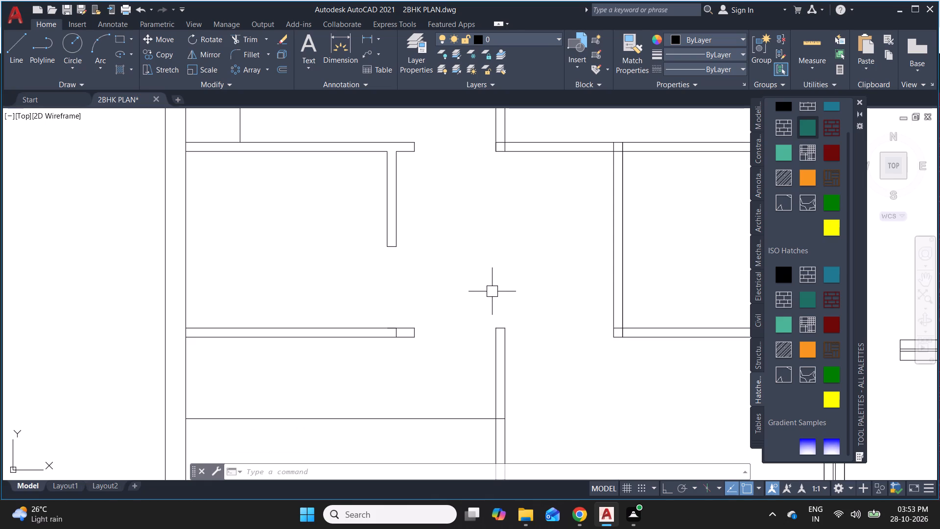
Delete the horizontal construction line crossing the room below the doorway wall.
{"action": "scroll", "coordinate": [443, 279], "scroll_direction": "down", "scroll_amount": 2}
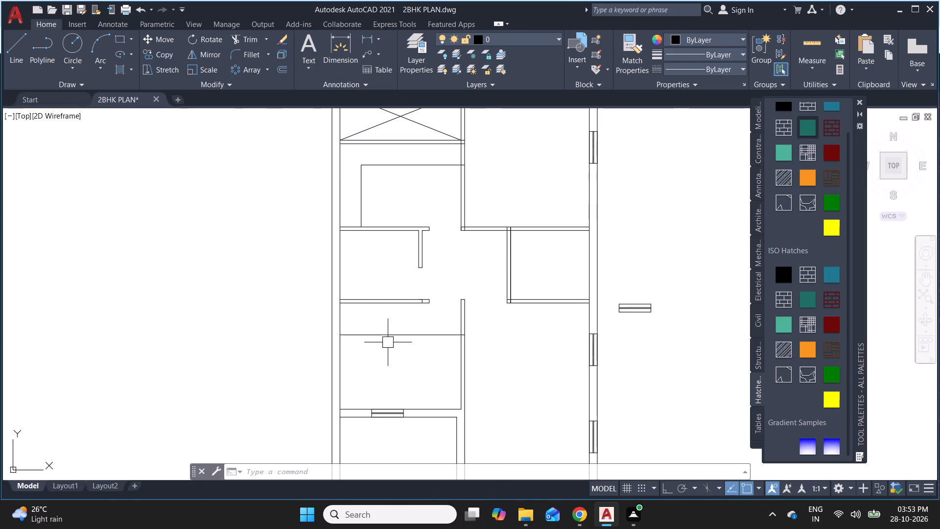
{"action": "scroll", "coordinate": [431, 326], "scroll_direction": "up", "scroll_amount": 2}
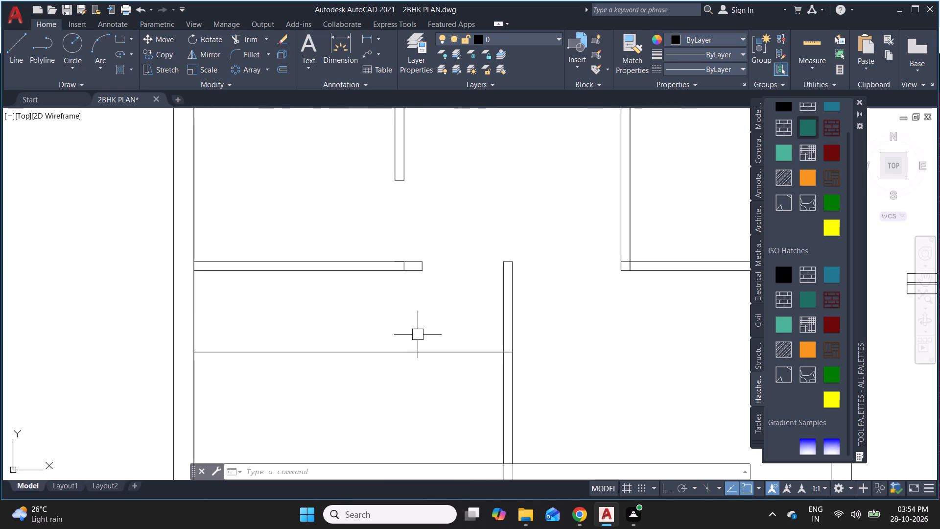
{"action": "left_click", "coordinate": [415, 350]}
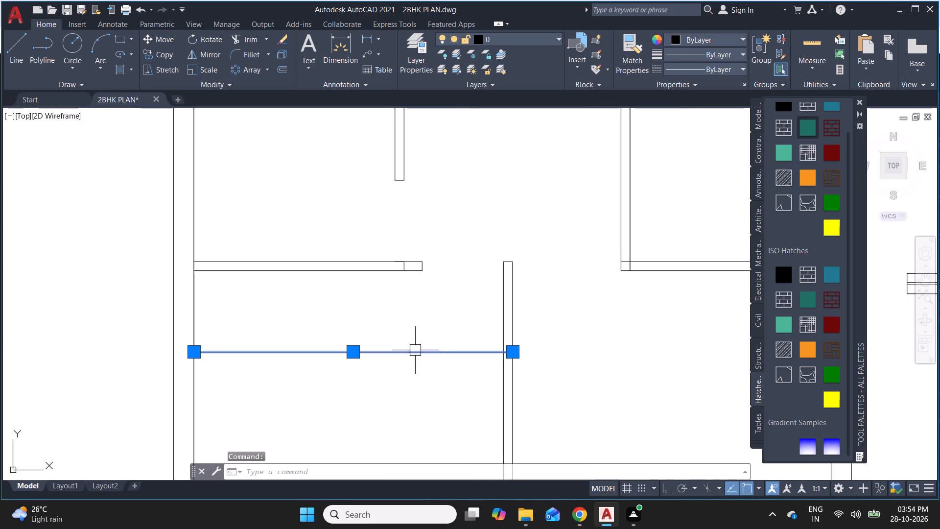
{"action": "key", "text": "Delete"}
Offset the right face of the upper vertical wall 3' to the right, across the right-hand room's horizontal wall.
{"action": "scroll", "coordinate": [424, 348], "scroll_direction": "down", "scroll_amount": 2}
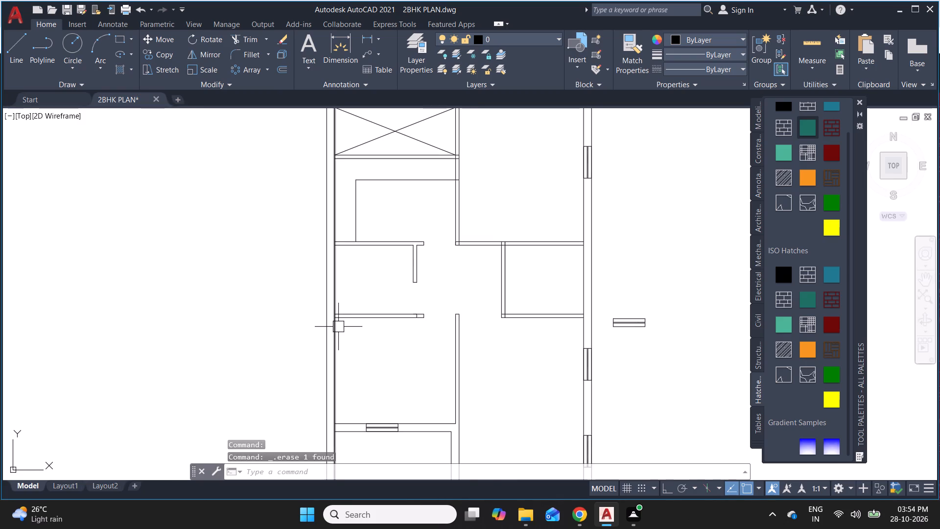
{"action": "scroll", "coordinate": [338, 327], "scroll_direction": "down", "scroll_amount": 1}
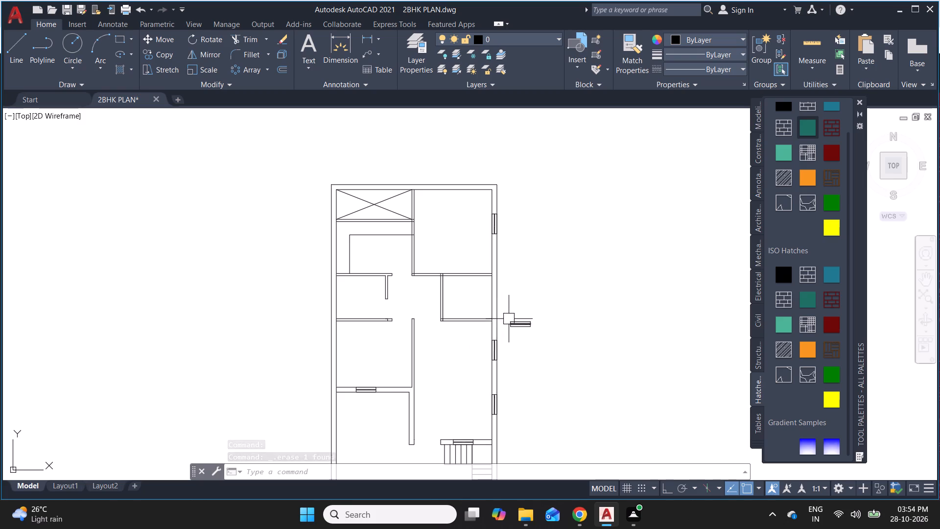
{"action": "scroll", "coordinate": [449, 273], "scroll_direction": "up", "scroll_amount": 4}
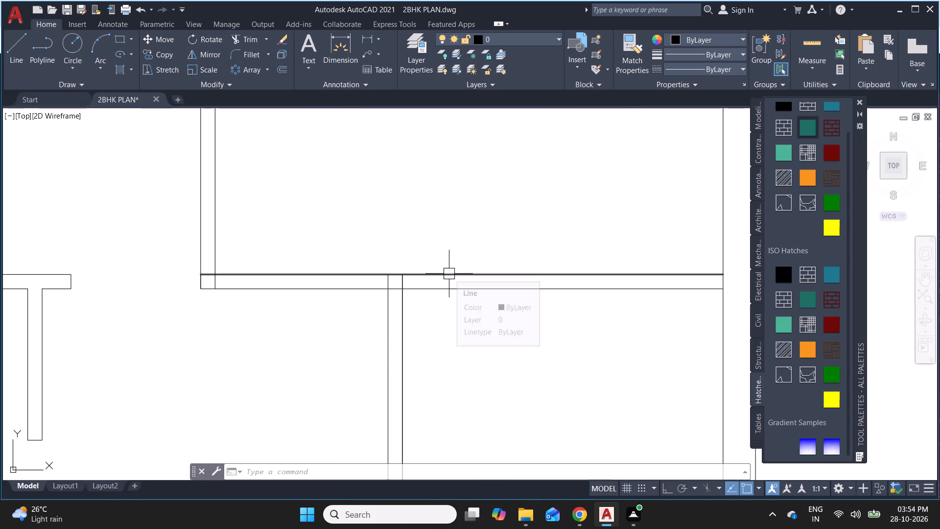
{"action": "key", "text": "Escape"}
{"action": "key", "text": "grave"}
{"action": "key", "text": "Escape"}
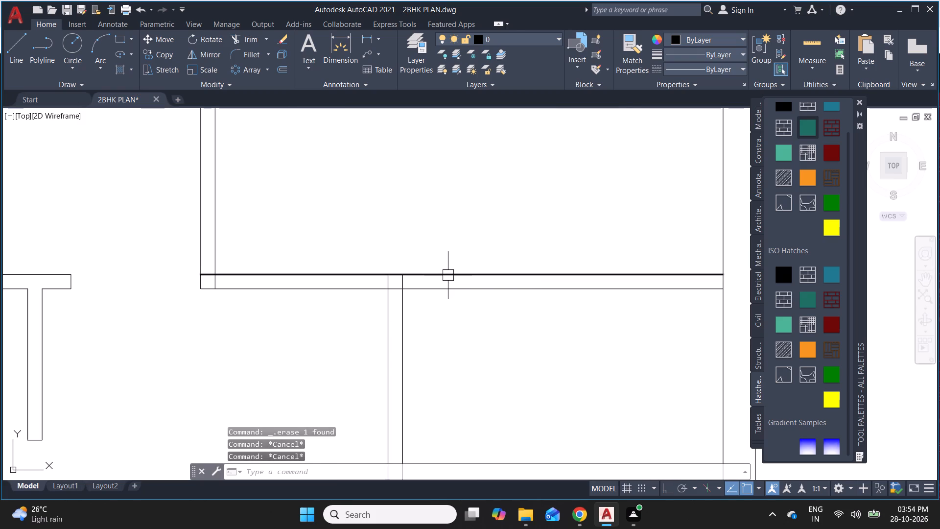
{"action": "key", "text": "Escape"}
{"action": "key", "text": "Escape"}
{"action": "key", "text": "Escape"}
{"action": "key", "text": "Escape"}
{"action": "key", "text": "l"}
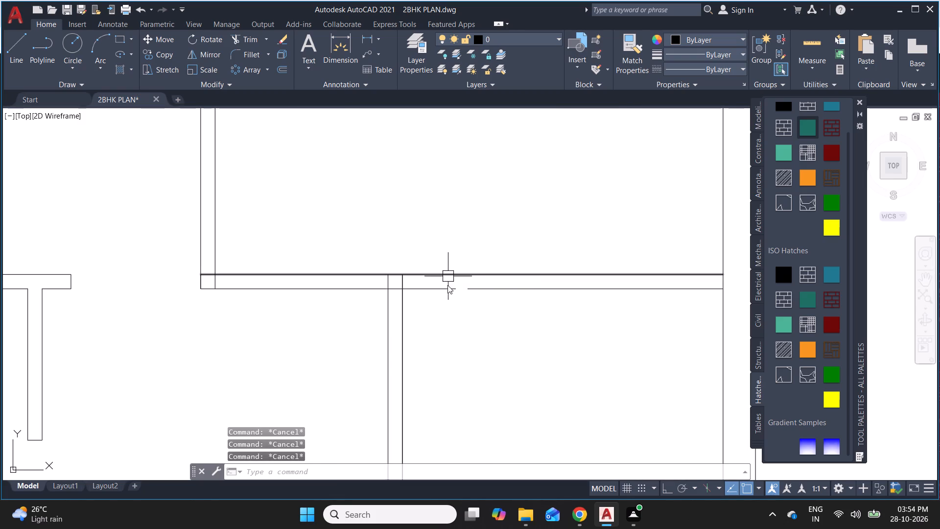
{"action": "key", "text": "Escape"}
{"action": "key", "text": "Escape"}
{"action": "key", "text": "o"}
{"action": "key", "text": "Return"}
{"action": "key", "text": "3"}
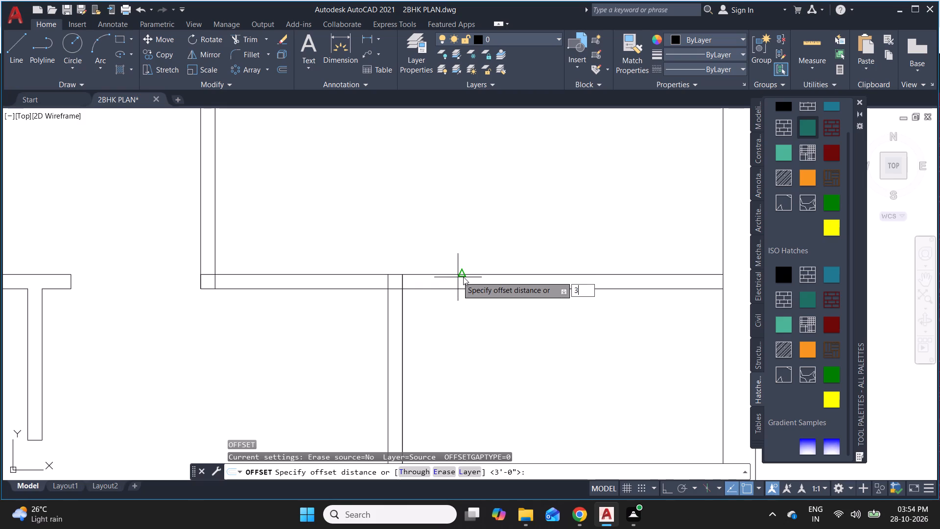
{"action": "key", "text": "apostrophe"}
{"action": "key", "text": "Return"}
{"action": "left_click", "coordinate": [218, 230]}
{"action": "left_click", "coordinate": [344, 255]}
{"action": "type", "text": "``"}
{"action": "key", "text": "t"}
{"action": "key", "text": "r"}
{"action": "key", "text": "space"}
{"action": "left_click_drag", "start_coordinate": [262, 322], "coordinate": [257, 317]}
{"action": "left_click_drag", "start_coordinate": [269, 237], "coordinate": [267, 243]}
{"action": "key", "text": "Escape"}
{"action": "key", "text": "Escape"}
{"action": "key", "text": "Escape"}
Trim both faces of the horizontal wall between the upper vertical wall and the offset line to open the doorway.
{"action": "type", "text": "TR"}
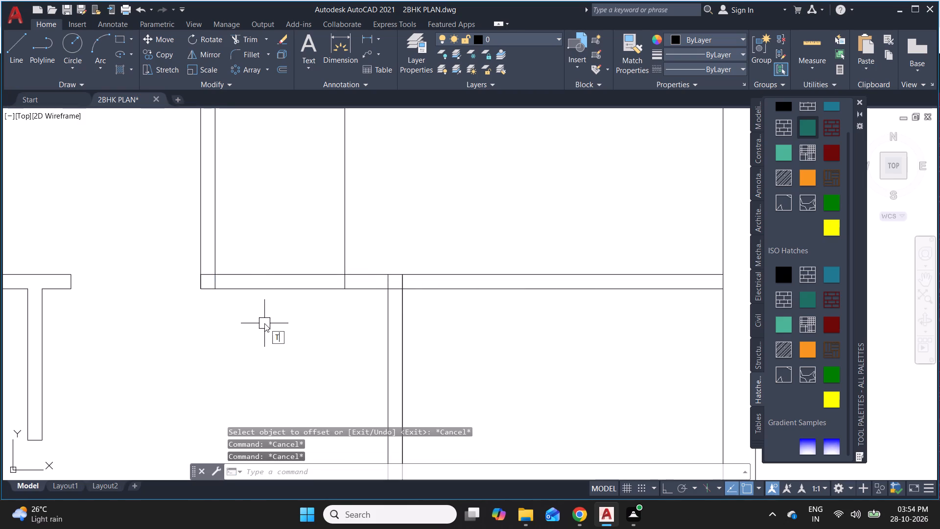
{"action": "key", "text": "space"}
{"action": "left_click", "coordinate": [276, 328]}
{"action": "left_click", "coordinate": [290, 235]}
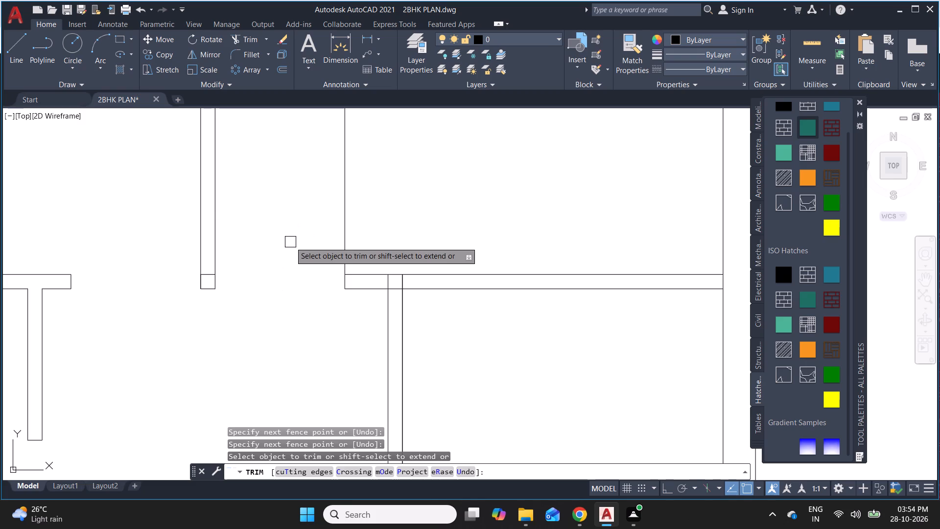
Trim the leftover line inside the upper vertical wall's end and the offset line's excess above the horizontal wall.
{"action": "scroll", "coordinate": [196, 277], "scroll_direction": "up", "scroll_amount": 3}
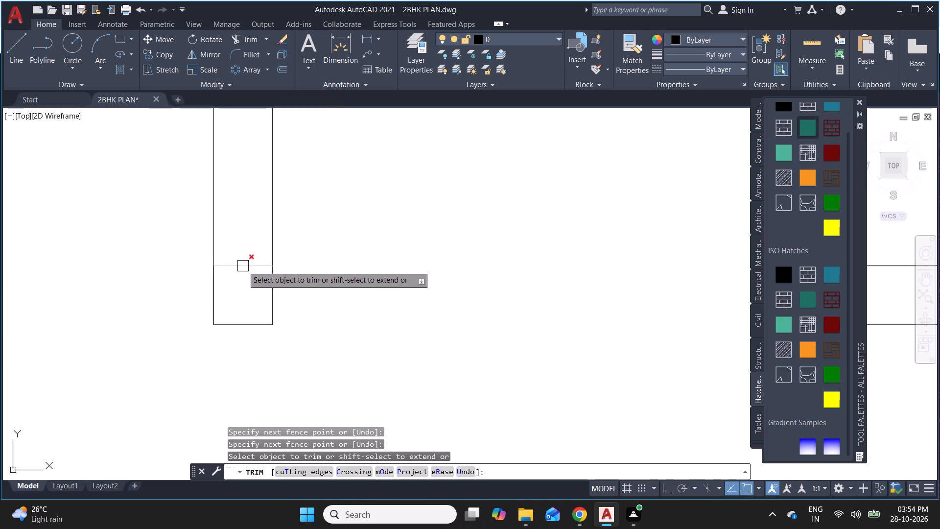
{"action": "left_click", "coordinate": [243, 266]}
{"action": "scroll", "coordinate": [158, 284], "scroll_direction": "down", "scroll_amount": 3}
{"action": "left_click", "coordinate": [319, 237]}
Trim the overlapping lines where the right partition meets the horizontal wall beside the new doorway to form a clean T-junction.
{"action": "scroll", "coordinate": [388, 286], "scroll_direction": "up", "scroll_amount": 3}
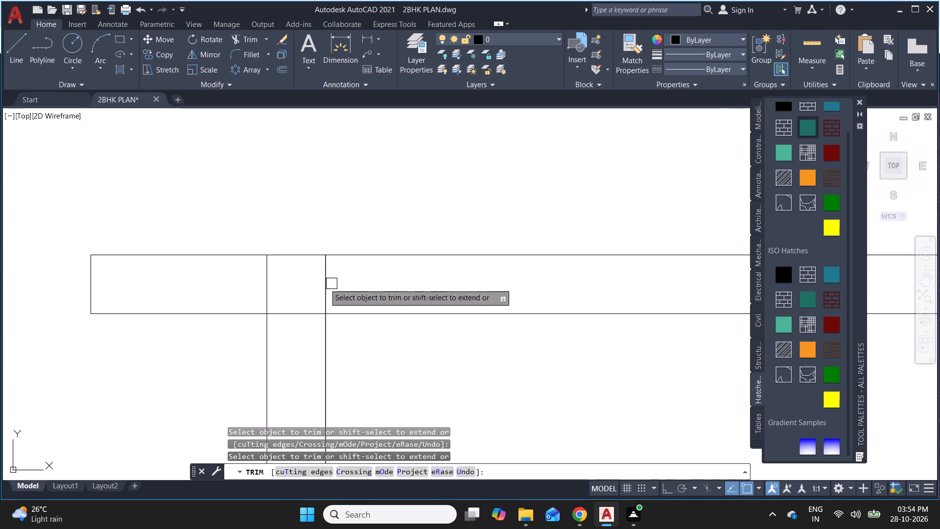
{"action": "left_click_drag", "start_coordinate": [209, 279], "coordinate": [537, 285]}
{"action": "left_click_drag", "start_coordinate": [307, 294], "coordinate": [304, 349]}
{"action": "scroll", "coordinate": [360, 256], "scroll_direction": "down", "scroll_amount": 4}
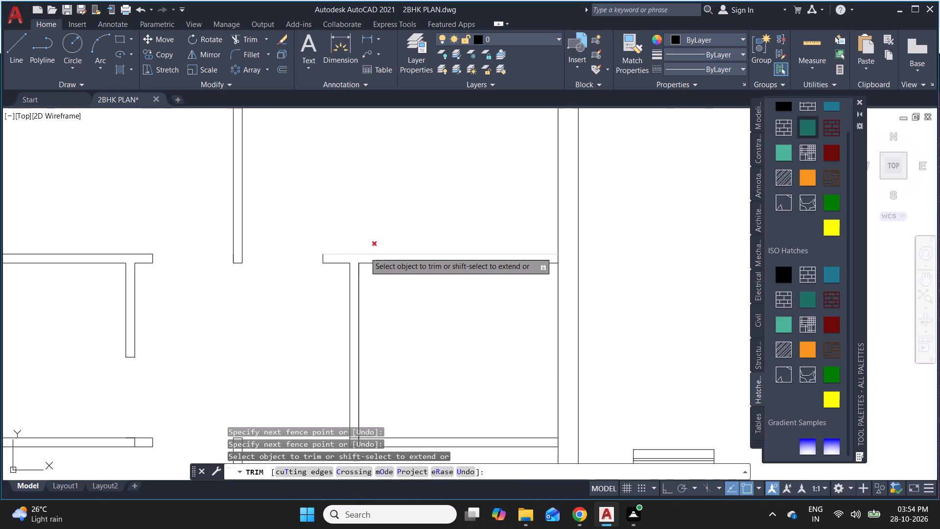
{"action": "key", "text": "grave"}
{"action": "key", "text": "grave"}
{"action": "key", "text": "grave"}
{"action": "key", "text": "Escape"}
{"action": "key", "text": "Escape"}
{"action": "key", "text": "Escape"}
{"action": "scroll", "coordinate": [370, 282], "scroll_direction": "down", "scroll_amount": 2}
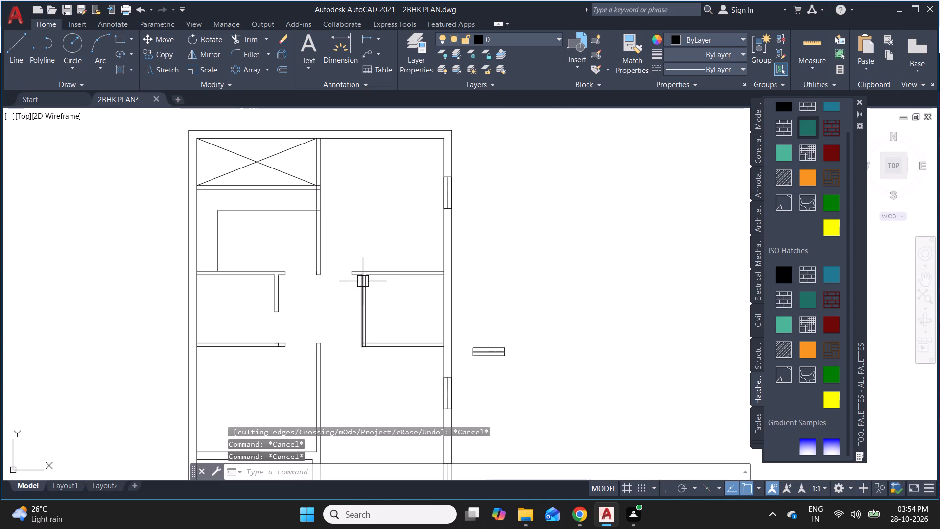
Trim the overlapping wall lines at the right partition's lower corner so the two walls join cleanly.
{"action": "scroll", "coordinate": [374, 355], "scroll_direction": "up", "scroll_amount": 4}
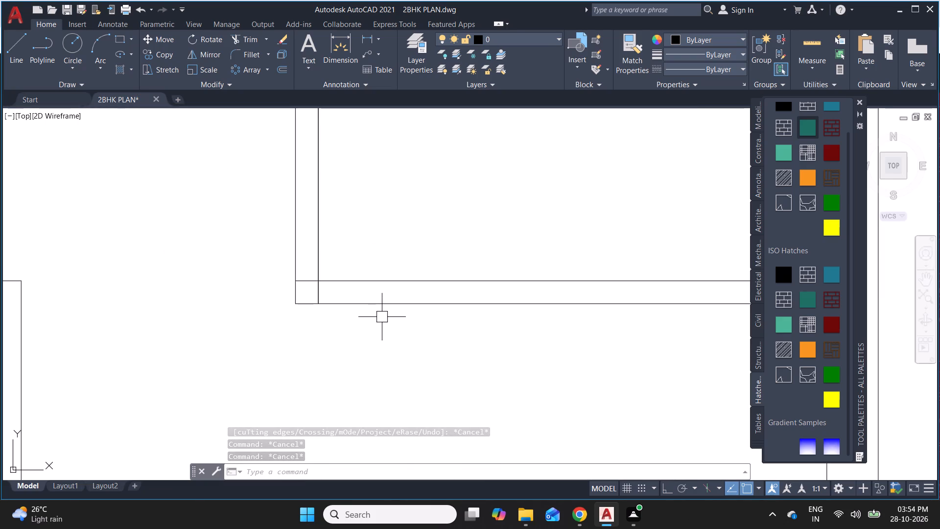
{"action": "key", "text": "Escape"}
{"action": "key", "text": "Escape"}
{"action": "key", "text": "Escape"}
{"action": "key", "text": "Escape"}
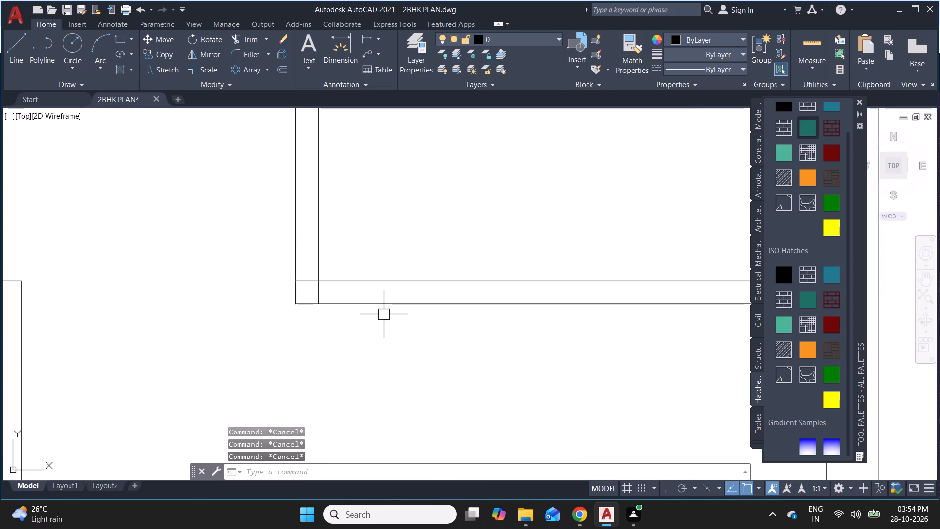
{"action": "key", "text": "Escape"}
{"action": "type", "text": "TR"}
{"action": "key", "text": "space"}
{"action": "scroll", "coordinate": [286, 279], "scroll_direction": "up", "scroll_amount": 3}
{"action": "left_click_drag", "start_coordinate": [352, 271], "coordinate": [497, 345]}
{"action": "key", "text": "Escape"}
{"action": "key", "text": "Escape"}
{"action": "key", "text": "Escape"}
{"action": "key", "text": "Escape"}
{"action": "key", "text": "Escape"}
{"action": "key", "text": "Escape"}
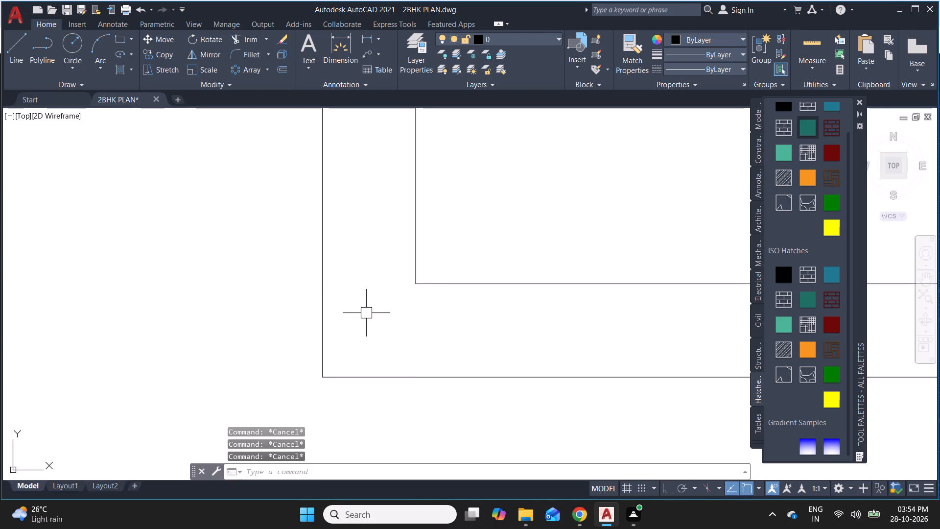
{"action": "key", "text": "Escape"}
{"action": "key", "text": "Escape"}
{"action": "key", "text": "Escape"}
{"action": "key", "text": "Escape"}
{"action": "key", "text": "Escape"}
{"action": "scroll", "coordinate": [369, 219], "scroll_direction": "down", "scroll_amount": 3}
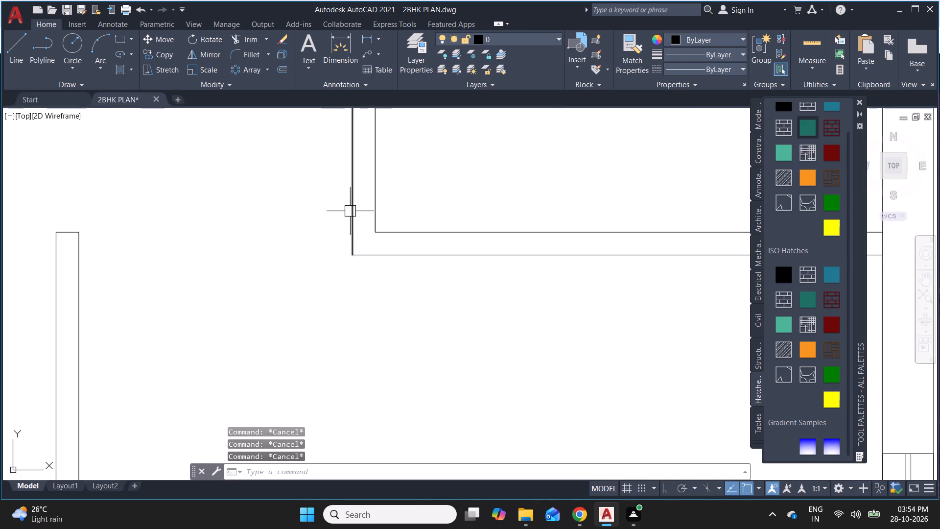
Draw a line across the small right room's top wall at the partition's inner face and offset it 3' toward the outer wall.
{"action": "scroll", "coordinate": [349, 211], "scroll_direction": "down", "scroll_amount": 4}
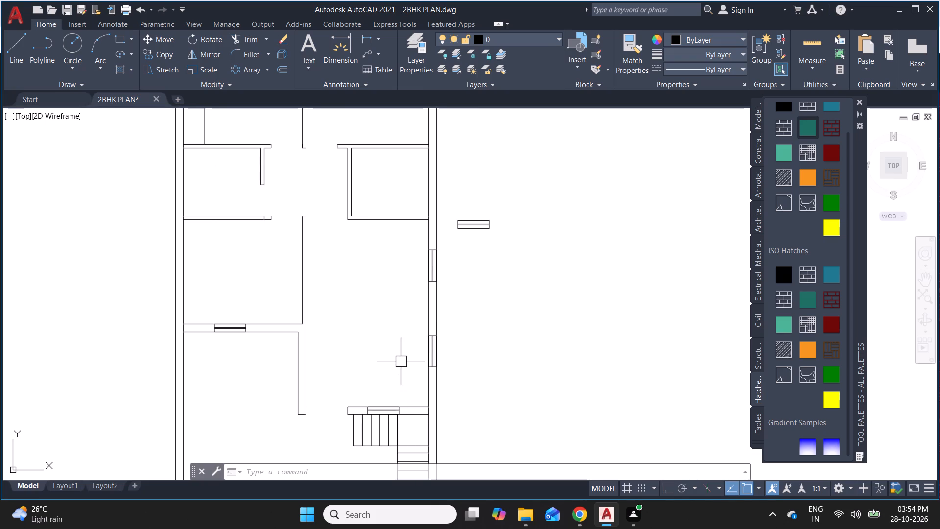
{"action": "scroll", "coordinate": [401, 361], "scroll_direction": "down", "scroll_amount": 1}
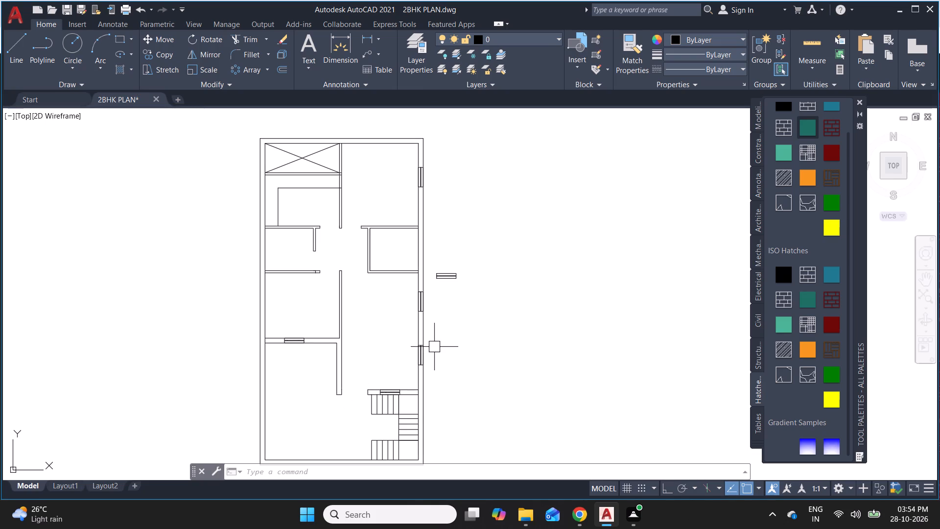
{"action": "scroll", "coordinate": [370, 225], "scroll_direction": "up", "scroll_amount": 6}
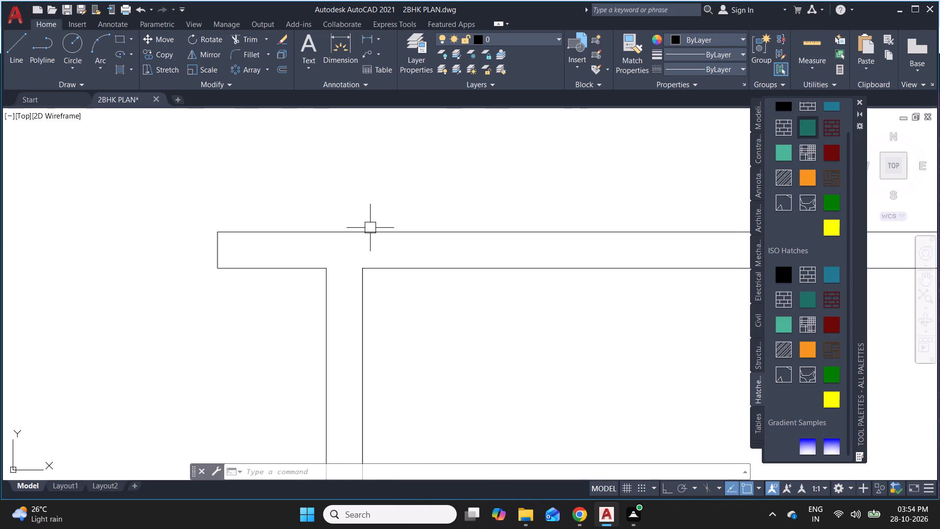
{"action": "key", "text": "Escape"}
{"action": "key", "text": "l"}
{"action": "key", "text": "space"}
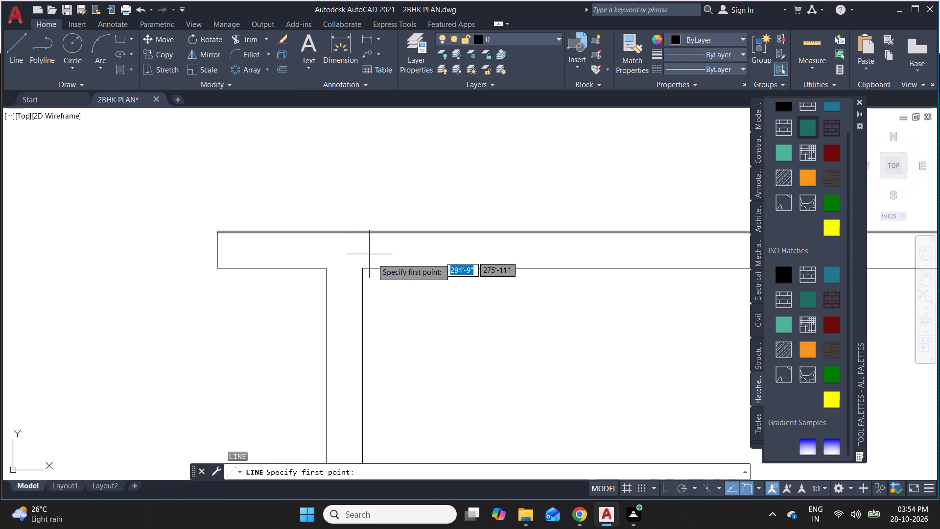
{"action": "left_click", "coordinate": [362, 268]}
{"action": "left_click", "coordinate": [364, 231]}
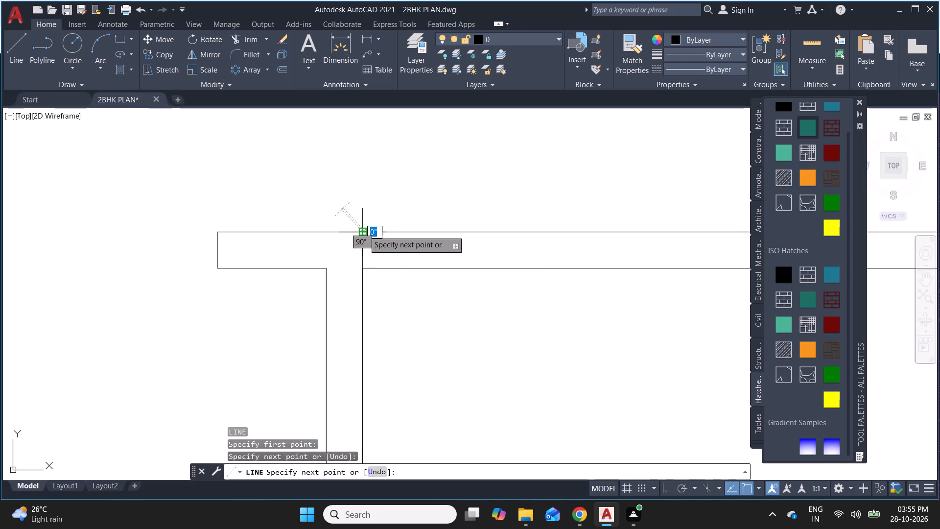
{"action": "key", "text": "Escape"}
{"action": "key", "text": "o"}
{"action": "key", "text": "Return"}
{"action": "key", "text": "3"}
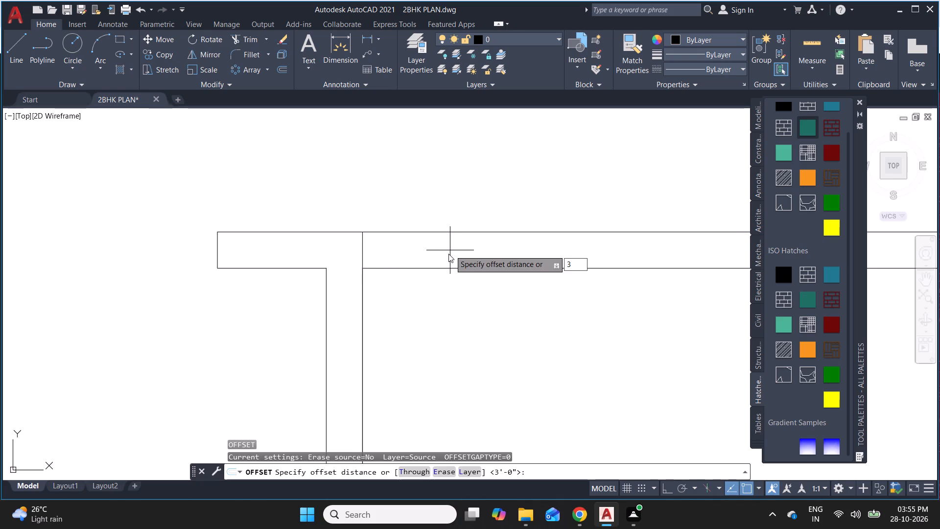
{"action": "key", "text": "apostrophe"}
{"action": "key", "text": "Return"}
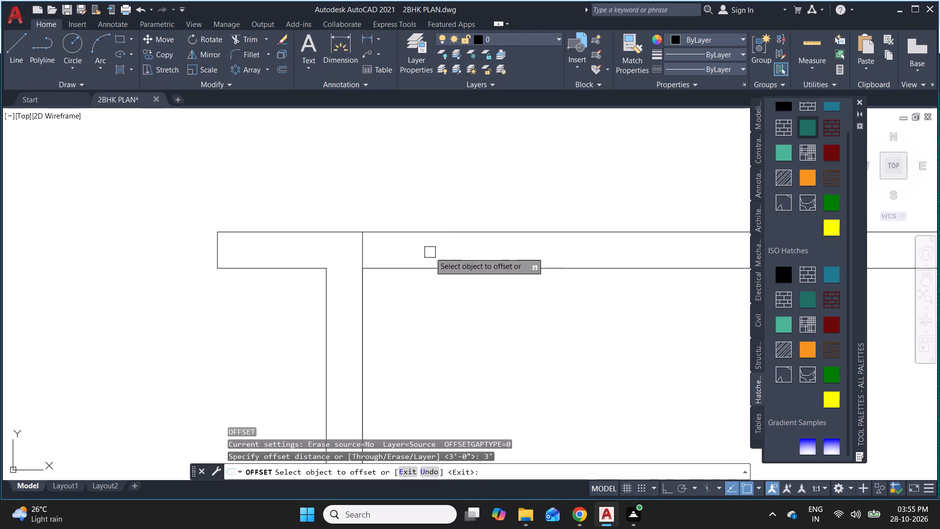
{"action": "left_click", "coordinate": [363, 247]}
{"action": "left_click", "coordinate": [518, 268]}
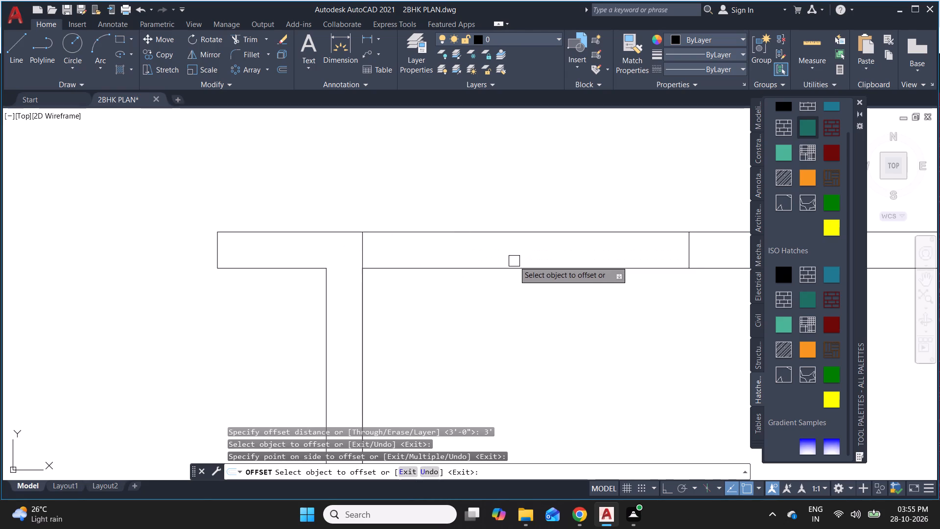
{"action": "key", "text": "Escape"}
{"action": "key", "text": "Escape"}
{"action": "key", "text": "Escape"}
Trim both faces of the small right room's top wall between the two cross lines to open the doorway.
{"action": "scroll", "coordinate": [487, 279], "scroll_direction": "down", "scroll_amount": 2}
{"action": "scroll", "coordinate": [466, 316], "scroll_direction": "down", "scroll_amount": 2}
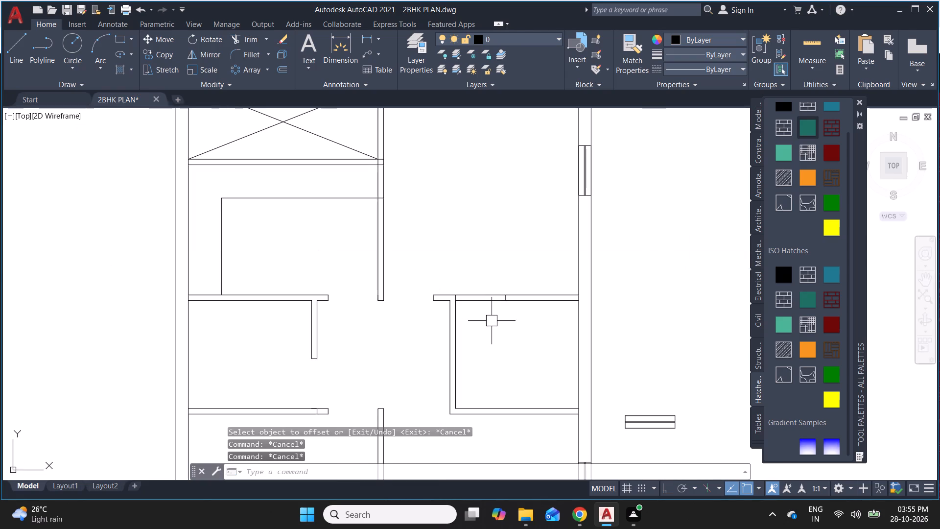
{"action": "type", "text": "TR"}
{"action": "key", "text": "space"}
{"action": "left_click", "coordinate": [484, 319]}
{"action": "left_click", "coordinate": [483, 263]}
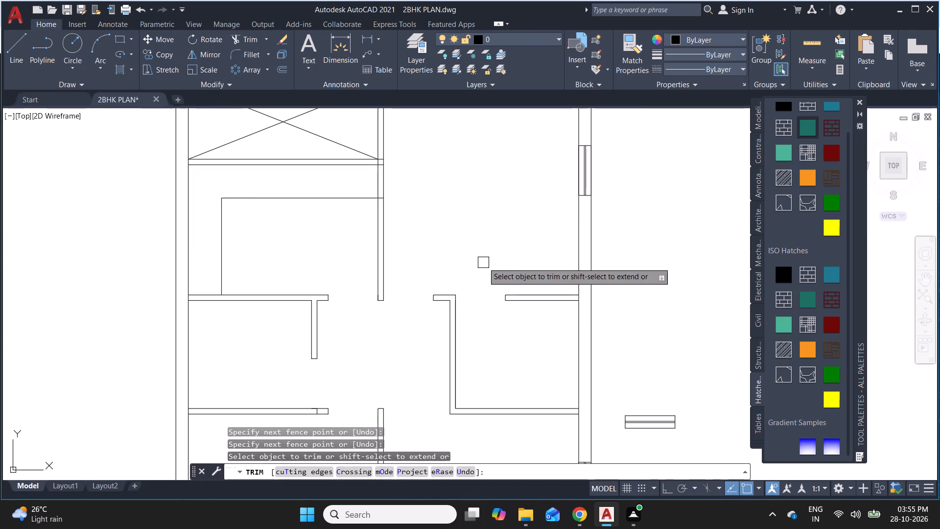
{"action": "key", "text": "Escape"}
{"action": "key", "text": "Escape"}
{"action": "key", "text": "Escape"}
{"action": "key", "text": "Escape"}
{"action": "key", "text": "Escape"}
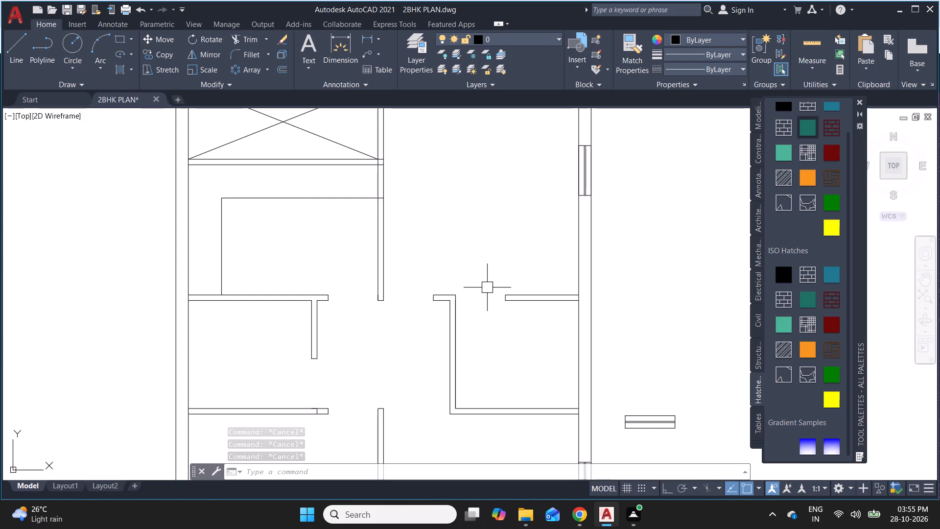
{"action": "key", "text": "Escape"}
{"action": "key", "text": "Escape"}
Examine the whole floor plan, especially the staircase and the lower rooms.
{"action": "scroll", "coordinate": [485, 290], "scroll_direction": "down", "scroll_amount": 2}
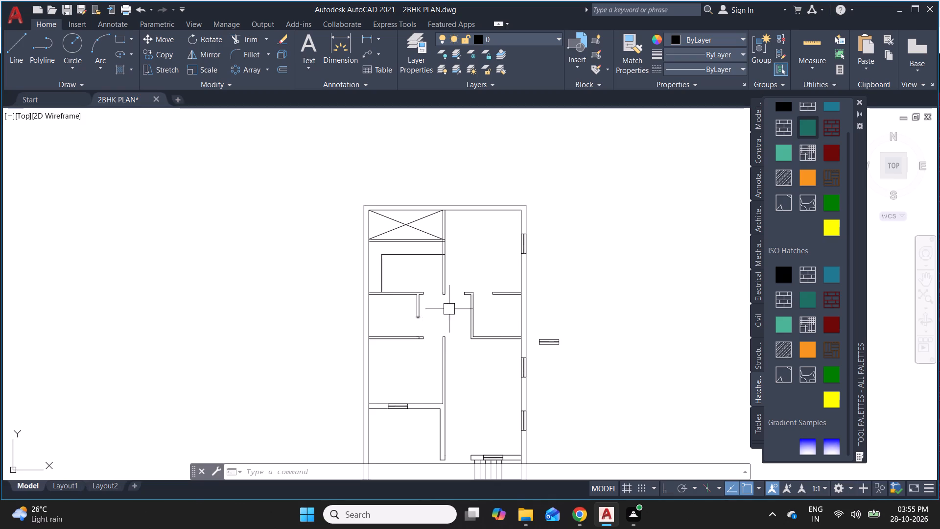
{"action": "scroll", "coordinate": [382, 281], "scroll_direction": "down", "scroll_amount": 1}
{"action": "scroll", "coordinate": [411, 386], "scroll_direction": "up", "scroll_amount": 1}
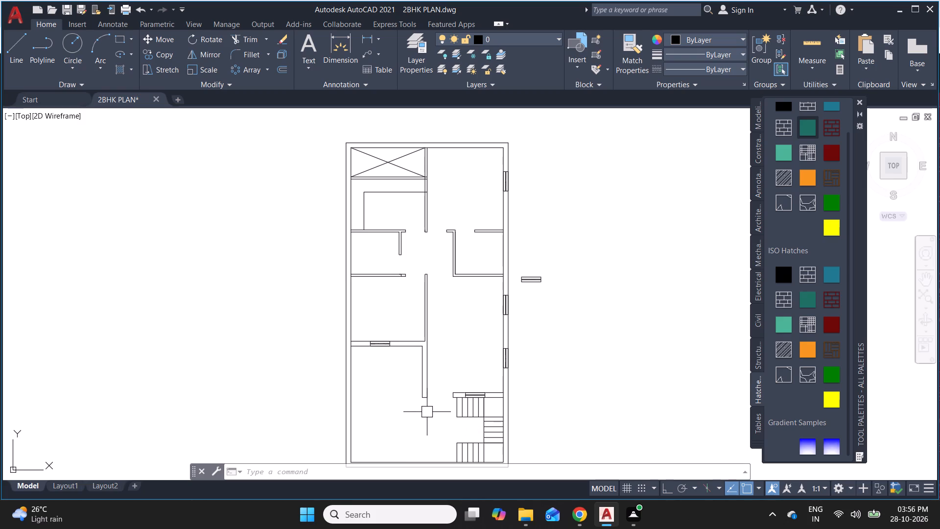
{"action": "scroll", "coordinate": [435, 405], "scroll_direction": "down", "scroll_amount": 1}
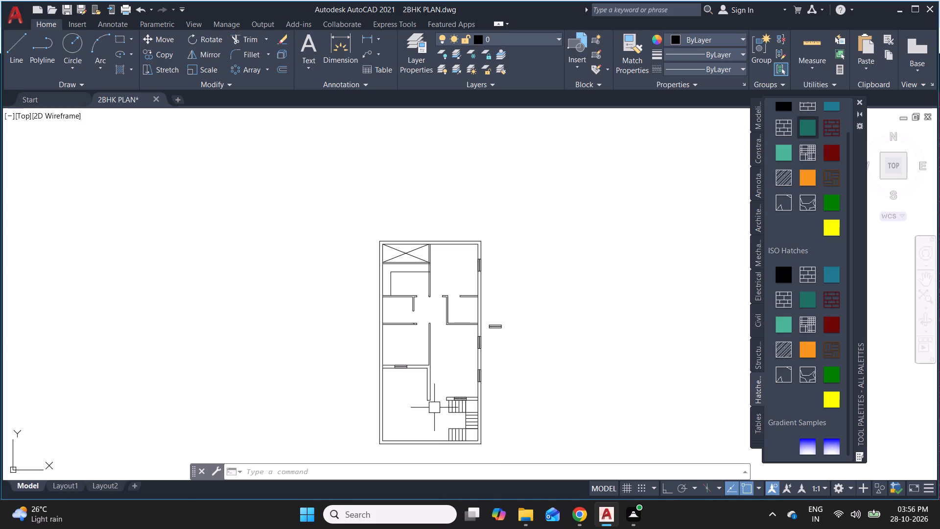
{"action": "key", "text": "Escape"}
{"action": "key", "text": "Escape"}
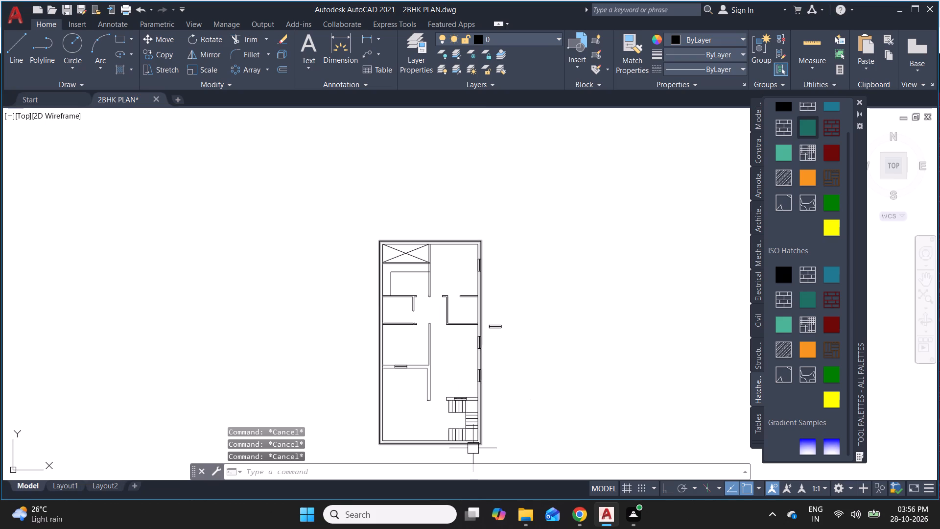
{"action": "scroll", "coordinate": [472, 448], "scroll_direction": "up", "scroll_amount": 1}
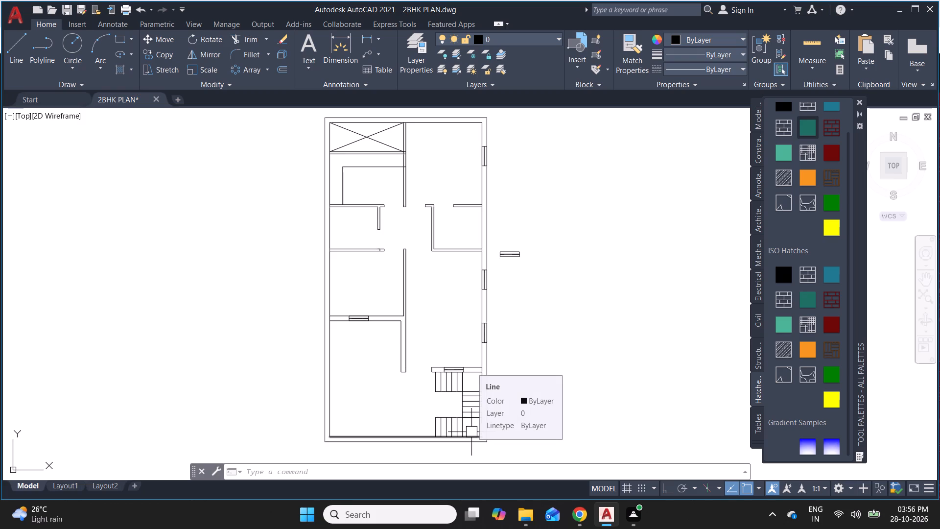
{"action": "scroll", "coordinate": [423, 424], "scroll_direction": "down", "scroll_amount": 2}
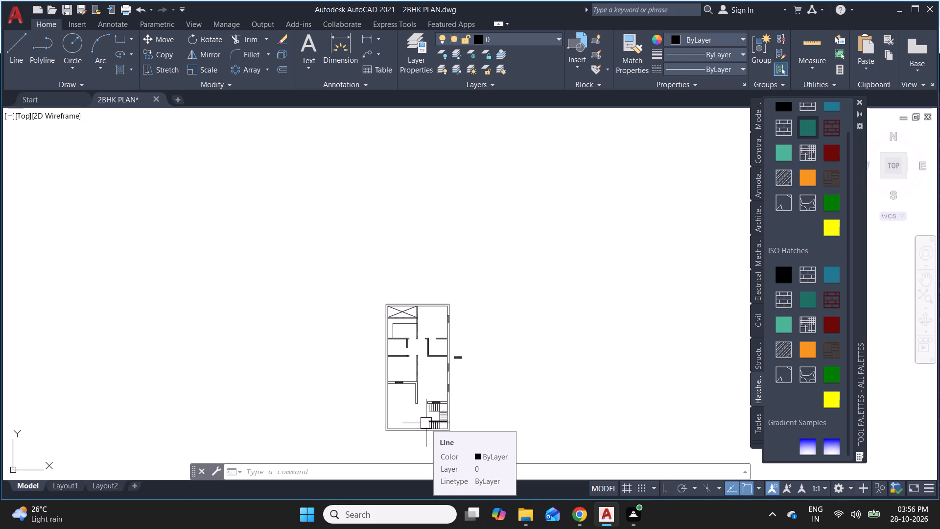
{"action": "scroll", "coordinate": [426, 419], "scroll_direction": "down", "scroll_amount": 1}
{"action": "scroll", "coordinate": [415, 441], "scroll_direction": "up", "scroll_amount": 3}
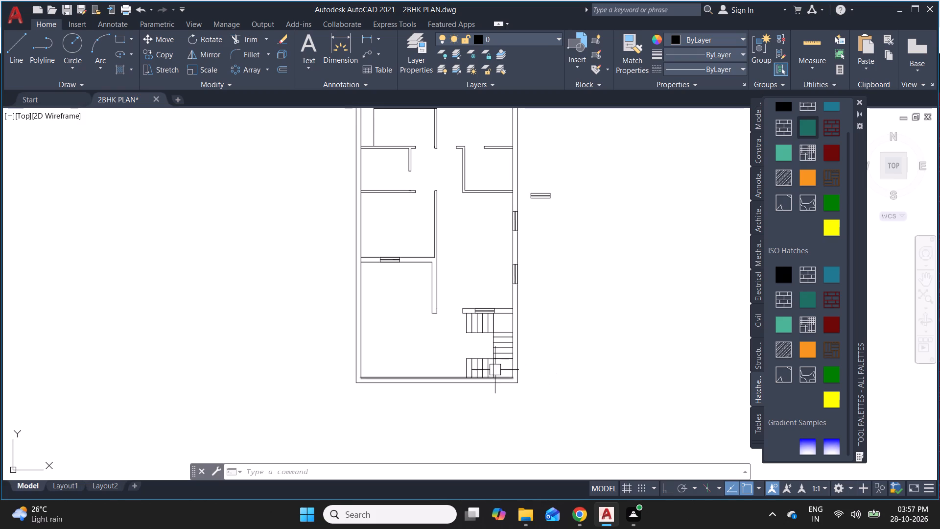
{"action": "key", "text": "Escape"}
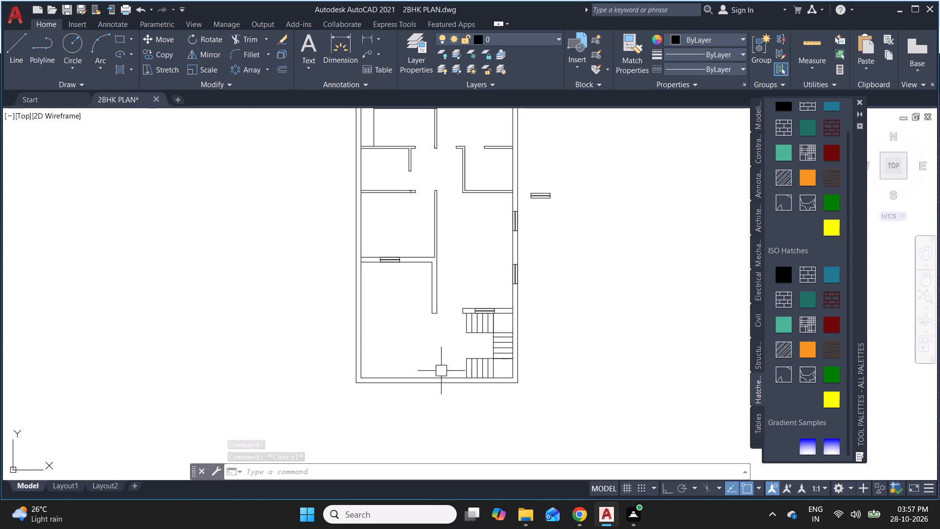
{"action": "scroll", "coordinate": [419, 301], "scroll_direction": "down", "scroll_amount": 1}
{"action": "scroll", "coordinate": [428, 311], "scroll_direction": "up", "scroll_amount": 2}
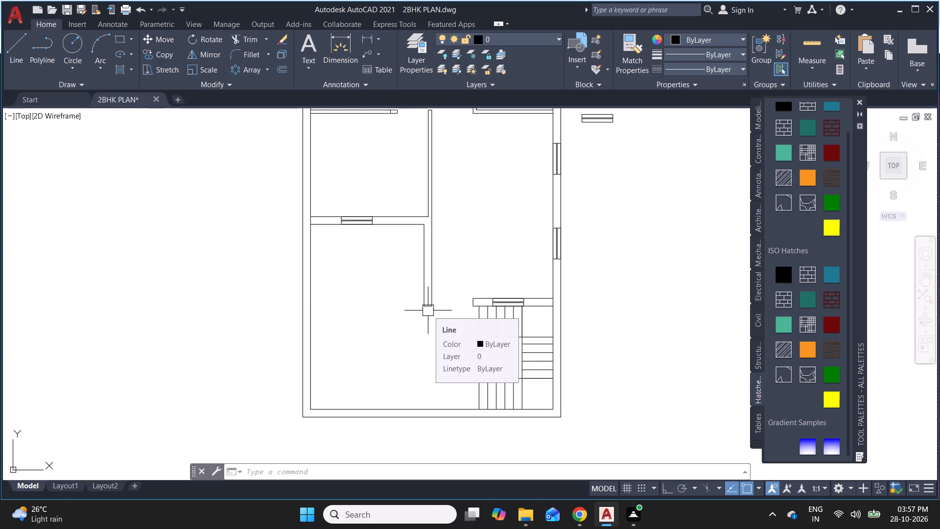
{"action": "key", "text": "Escape"}
{"action": "key", "text": "Escape"}
{"action": "scroll", "coordinate": [358, 313], "scroll_direction": "down", "scroll_amount": 1}
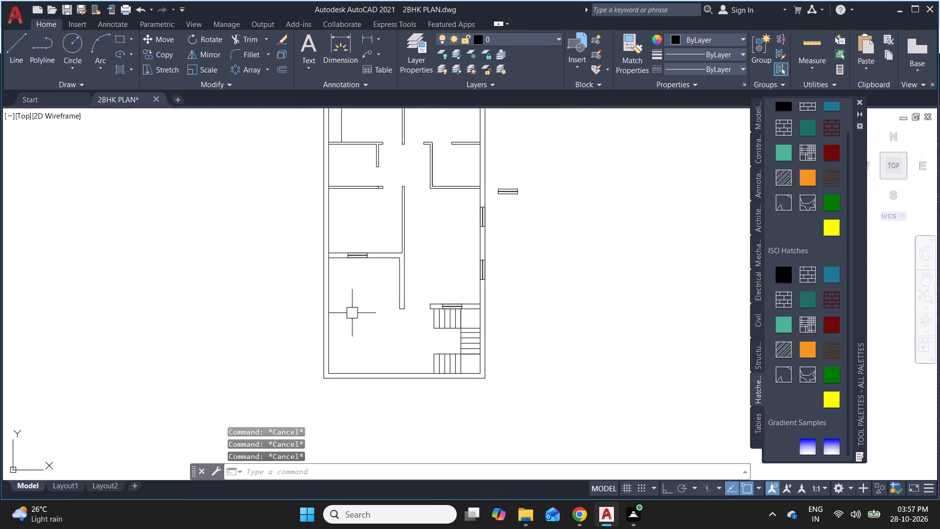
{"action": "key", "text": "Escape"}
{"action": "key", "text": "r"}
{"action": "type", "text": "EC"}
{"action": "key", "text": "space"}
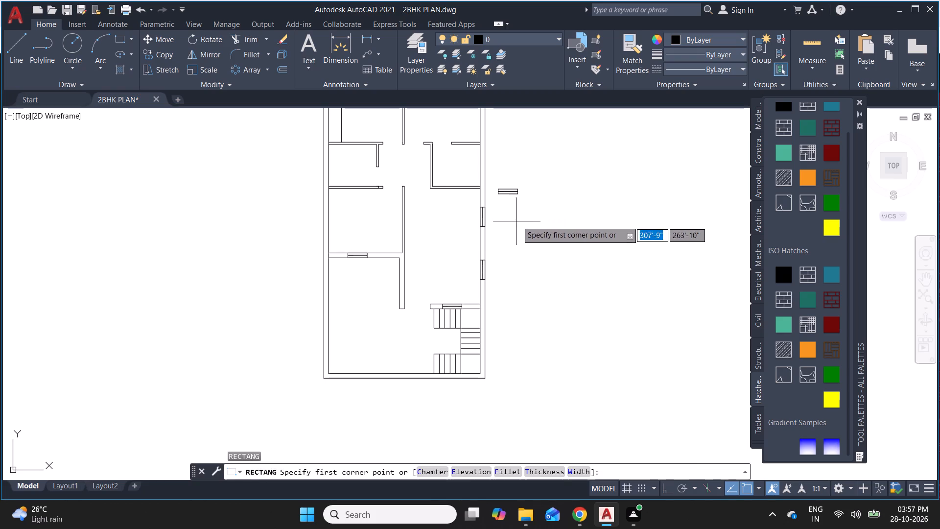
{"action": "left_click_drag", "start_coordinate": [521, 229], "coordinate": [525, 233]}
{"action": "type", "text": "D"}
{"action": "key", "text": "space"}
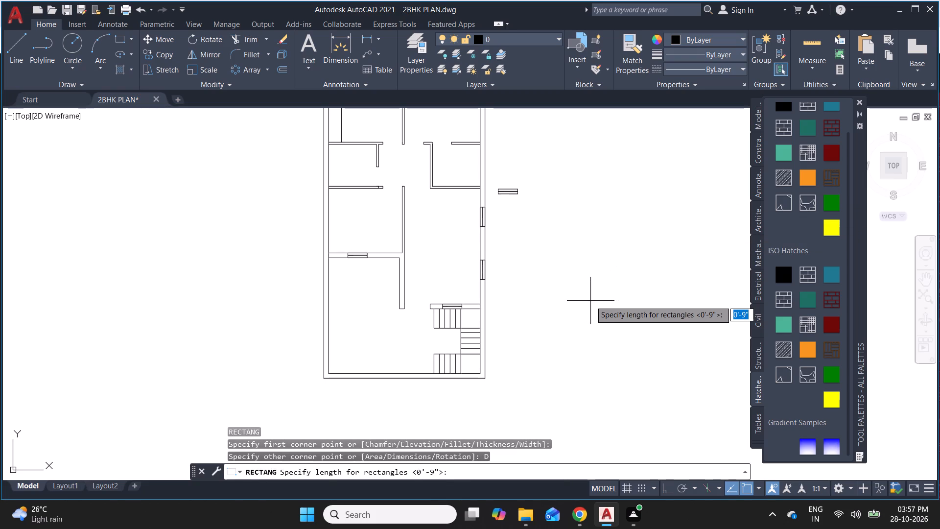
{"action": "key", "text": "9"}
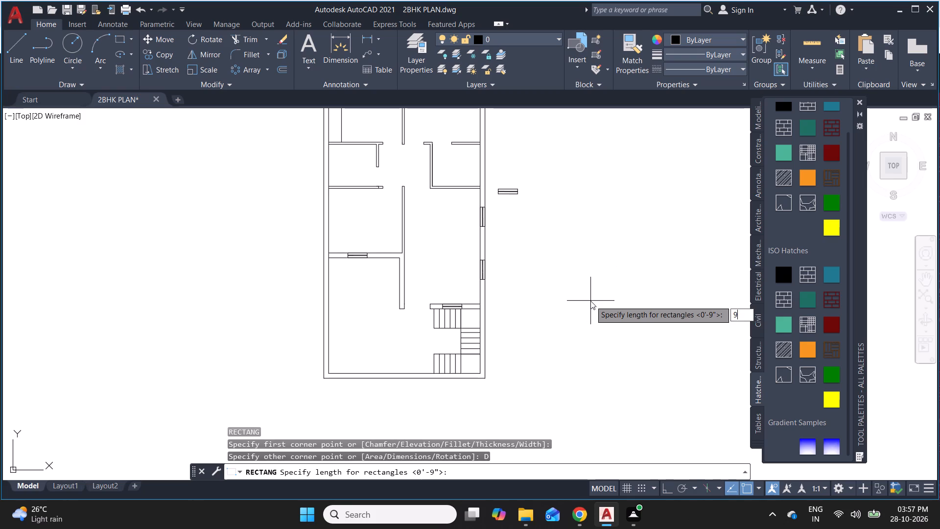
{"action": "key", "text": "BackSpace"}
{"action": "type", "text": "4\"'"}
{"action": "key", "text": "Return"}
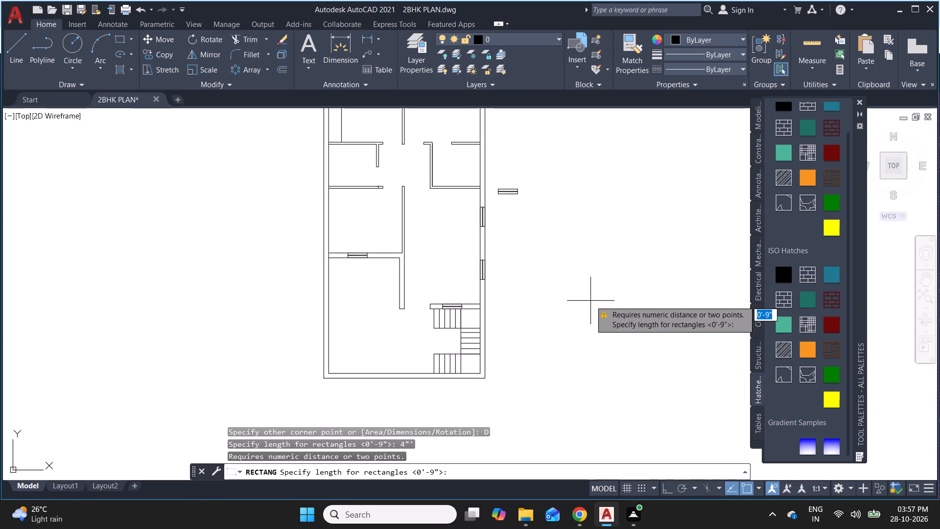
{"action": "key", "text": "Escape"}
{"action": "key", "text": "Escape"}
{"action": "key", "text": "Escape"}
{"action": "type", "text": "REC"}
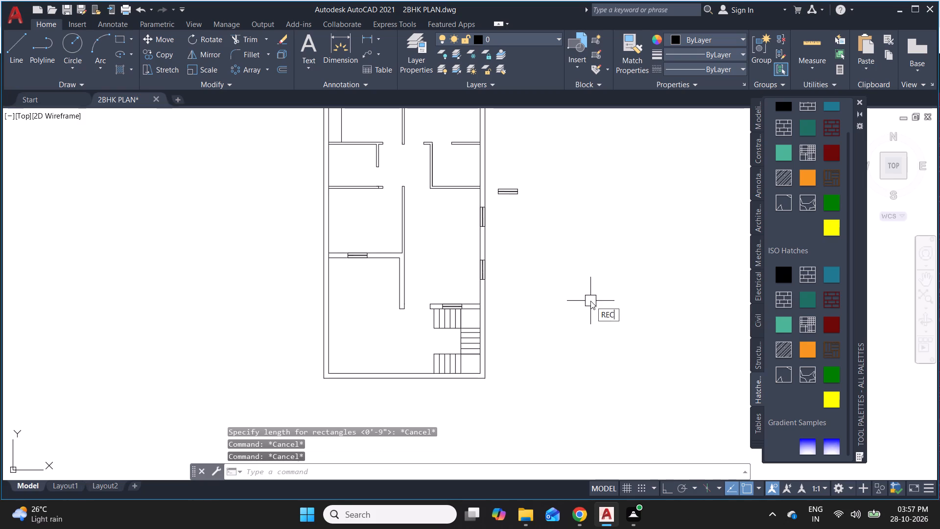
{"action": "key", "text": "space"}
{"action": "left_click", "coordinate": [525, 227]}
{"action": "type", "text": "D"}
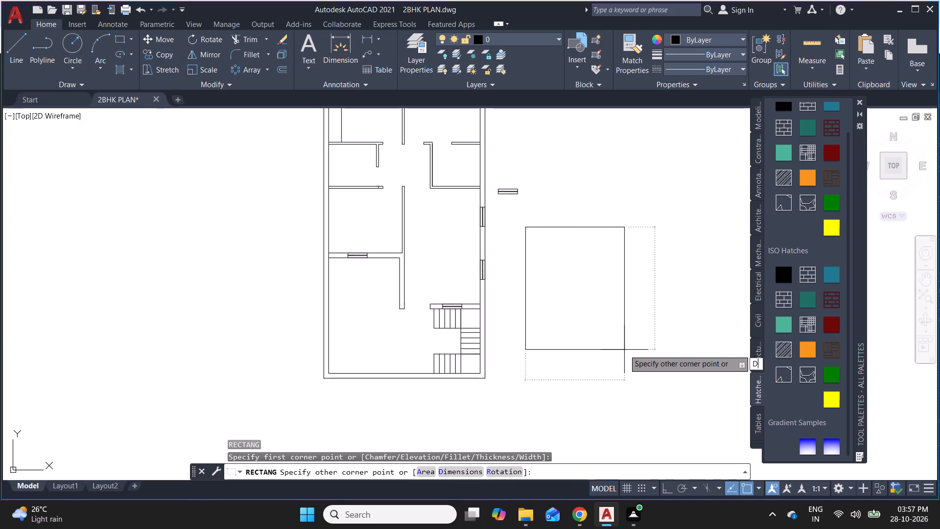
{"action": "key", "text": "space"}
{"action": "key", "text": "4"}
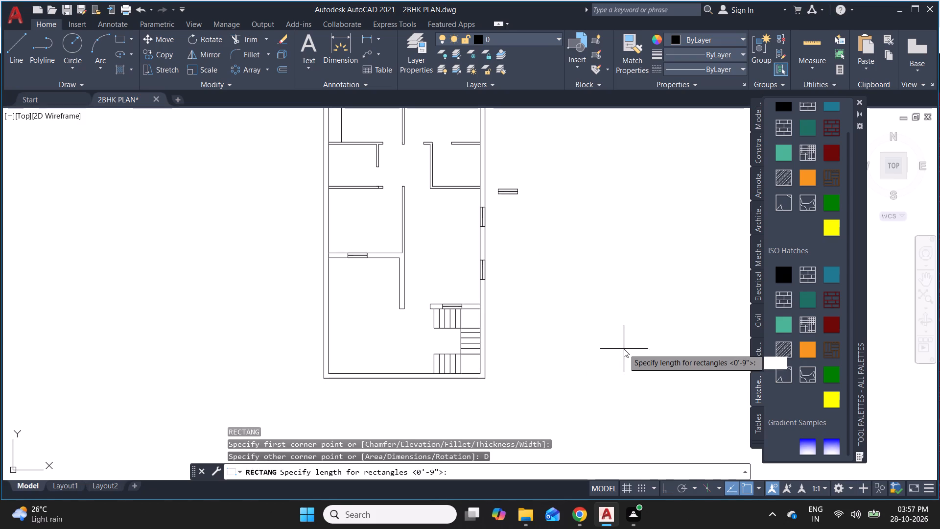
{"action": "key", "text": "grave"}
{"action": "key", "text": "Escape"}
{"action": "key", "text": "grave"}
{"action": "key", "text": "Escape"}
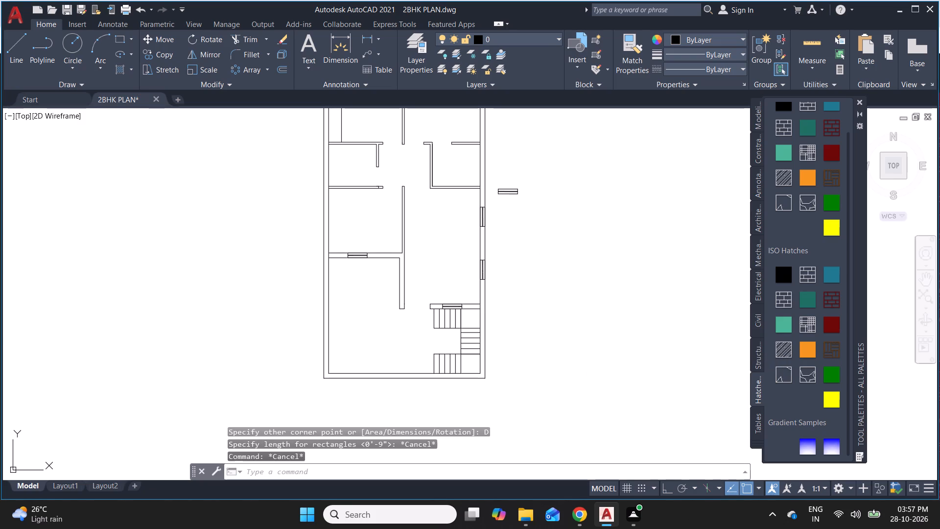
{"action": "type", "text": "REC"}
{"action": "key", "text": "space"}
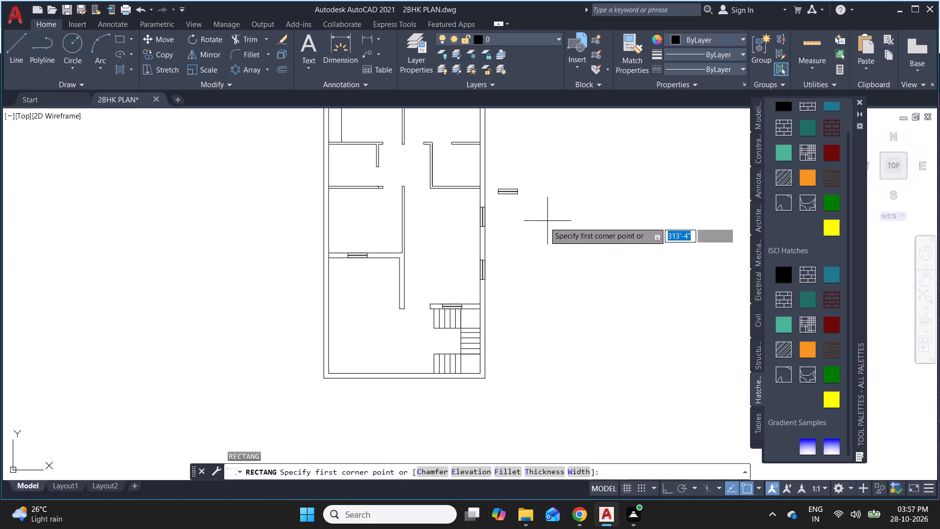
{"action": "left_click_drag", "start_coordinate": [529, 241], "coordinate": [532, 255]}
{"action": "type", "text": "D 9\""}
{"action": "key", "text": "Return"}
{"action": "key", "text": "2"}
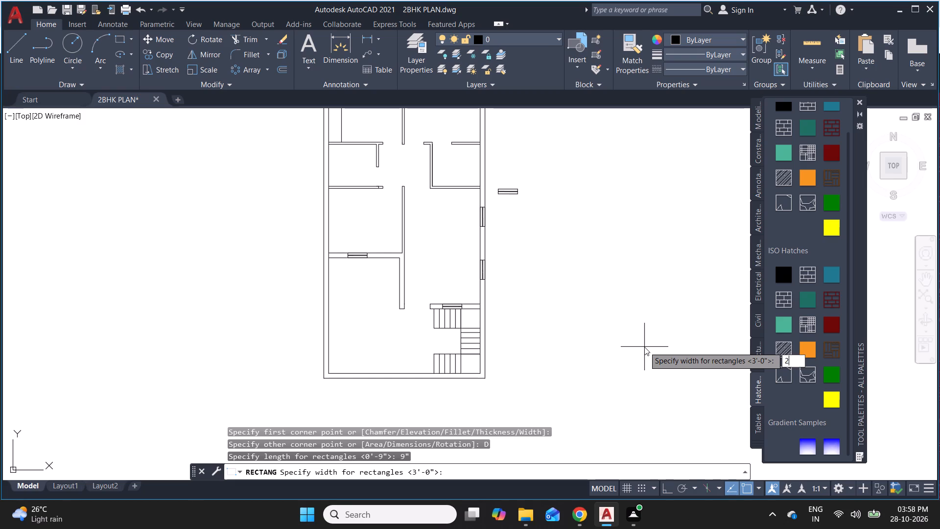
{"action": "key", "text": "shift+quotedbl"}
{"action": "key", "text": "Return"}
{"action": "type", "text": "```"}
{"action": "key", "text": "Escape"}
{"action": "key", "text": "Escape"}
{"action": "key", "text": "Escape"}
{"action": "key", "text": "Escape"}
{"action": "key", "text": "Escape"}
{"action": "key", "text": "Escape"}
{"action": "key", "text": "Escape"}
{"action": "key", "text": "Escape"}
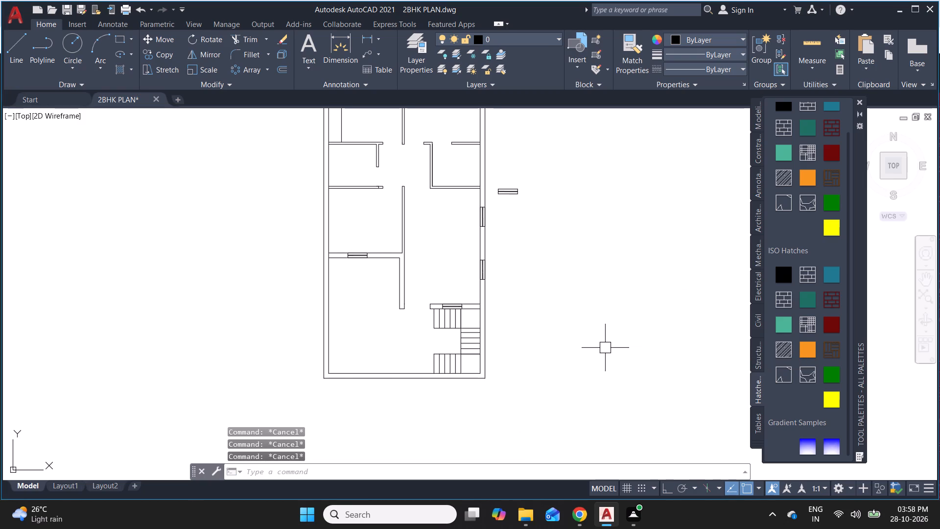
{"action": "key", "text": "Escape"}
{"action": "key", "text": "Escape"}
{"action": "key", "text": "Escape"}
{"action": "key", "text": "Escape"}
Draw a 9" by 2' rectangle in the empty space outside the plan's right outer wall.
{"action": "type", "text": "REC"}
{"action": "key", "text": "space"}
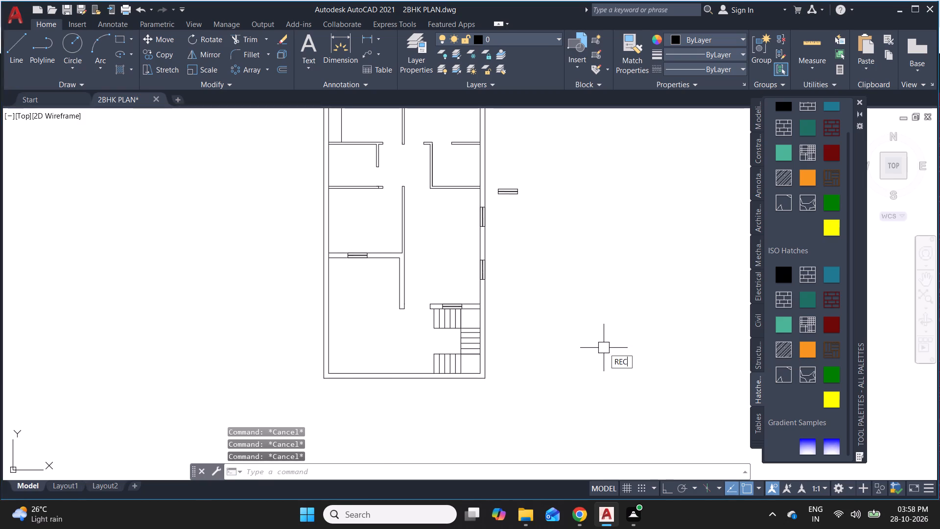
{"action": "left_click", "coordinate": [537, 254]}
{"action": "type", "text": "D"}
{"action": "key", "text": "space"}
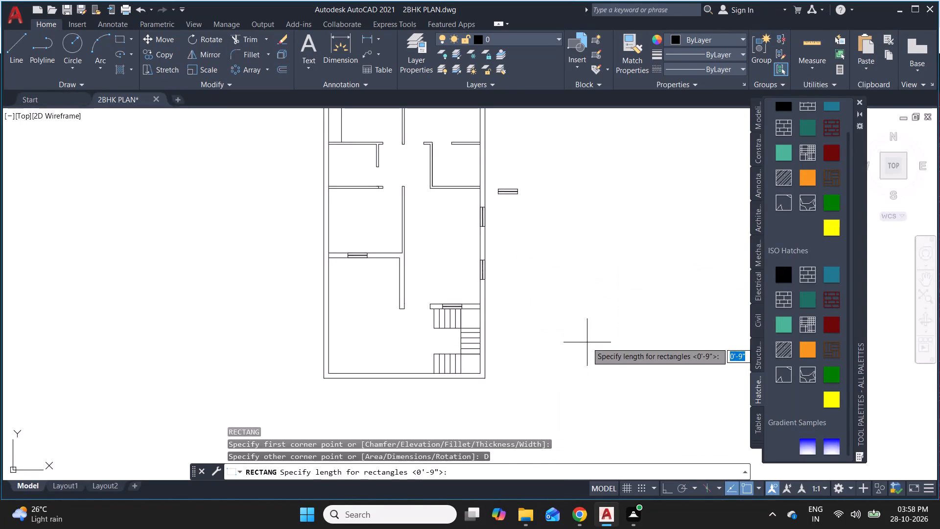
{"action": "type", "text": "9\""}
{"action": "key", "text": "Return"}
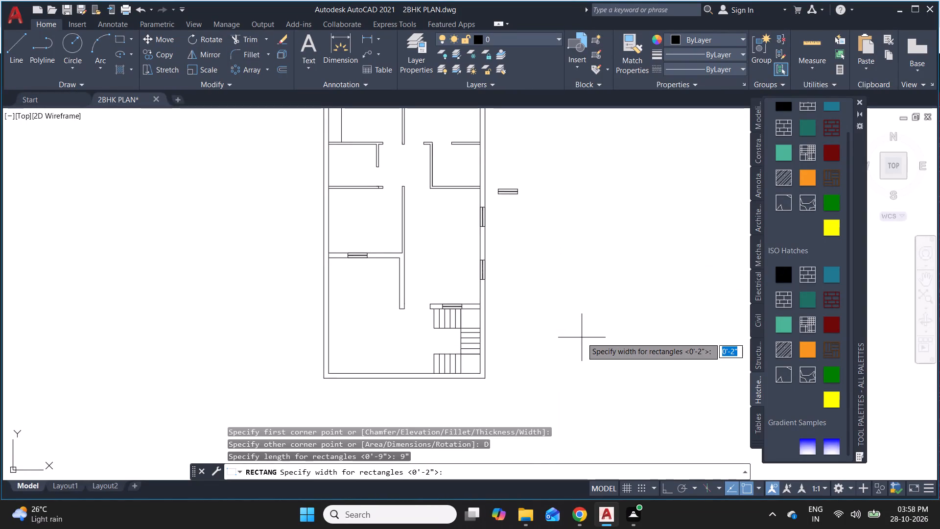
{"action": "type", "text": "2'"}
{"action": "key", "text": "Return"}
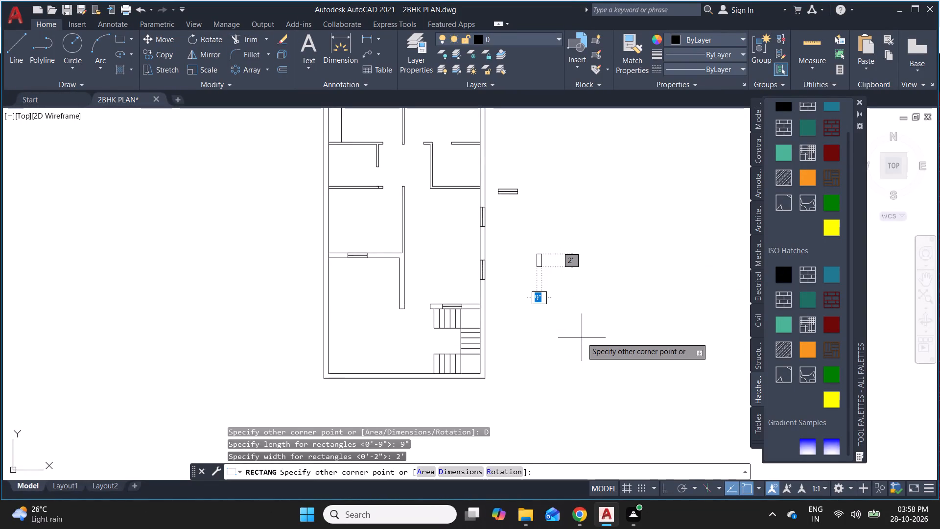
{"action": "left_click", "coordinate": [582, 337]}
Explode the new 9" by 2' rectangle into separate lines.
{"action": "scroll", "coordinate": [541, 255], "scroll_direction": "up", "scroll_amount": 3}
{"action": "left_click_drag", "start_coordinate": [556, 345], "coordinate": [546, 331]}
{"action": "left_click", "coordinate": [489, 223]}
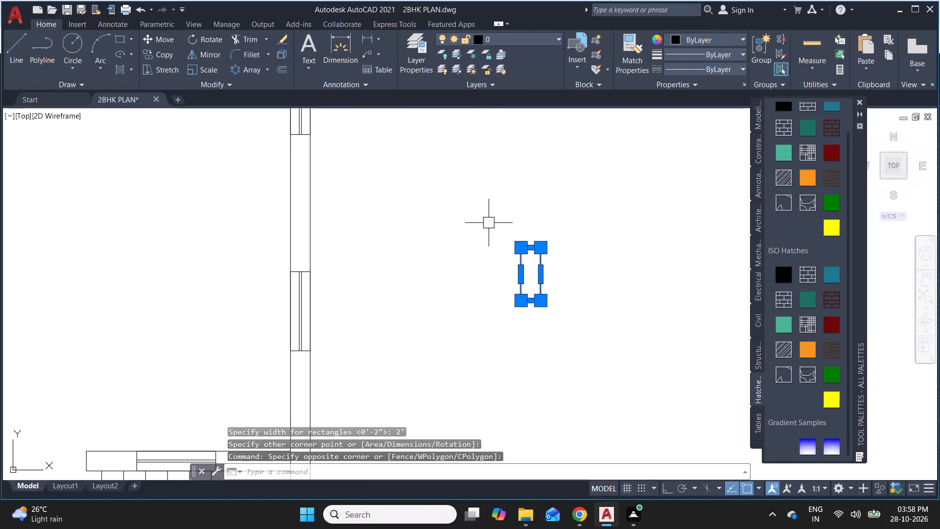
{"action": "type", "text": "EXPO"}
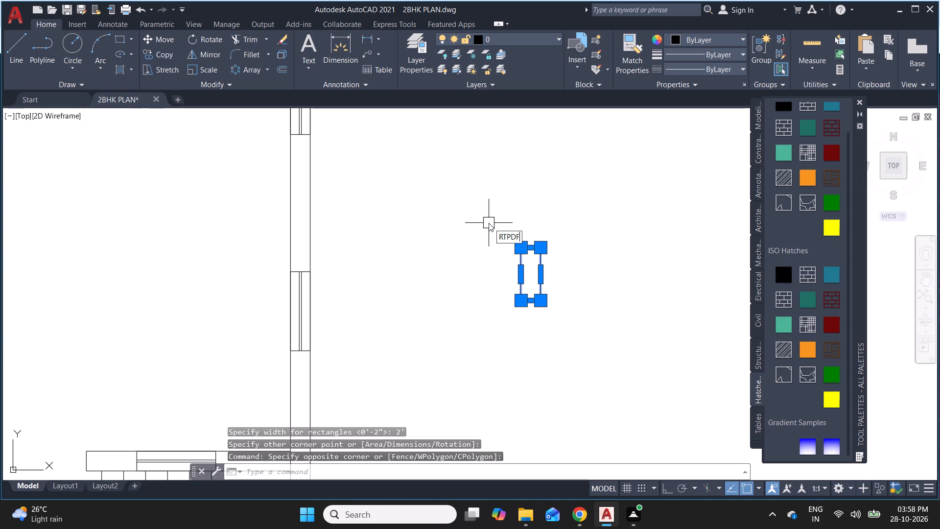
{"action": "key", "text": "ctrl+a"}
{"action": "type", "text": "EXPLODE"}
{"action": "key", "text": "Return"}
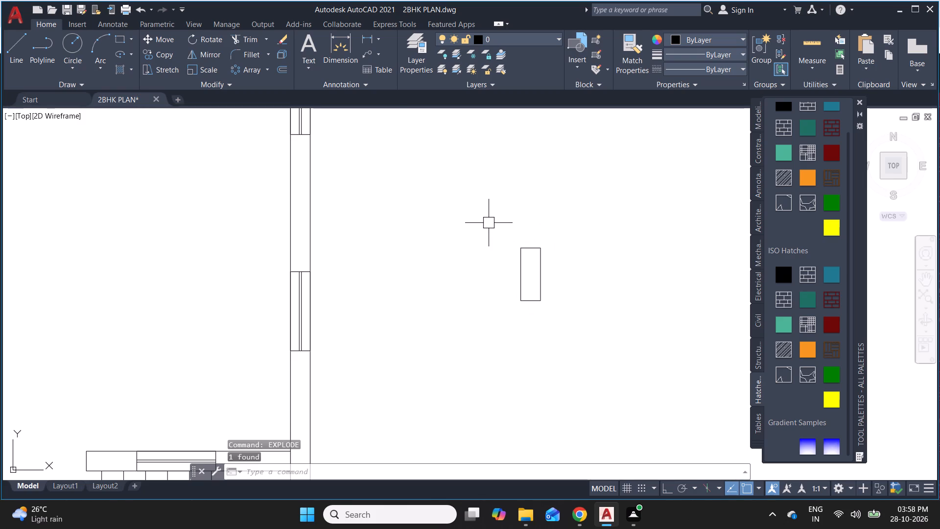
{"action": "key", "text": "Escape"}
{"action": "key", "text": "Escape"}
{"action": "key", "text": "Escape"}
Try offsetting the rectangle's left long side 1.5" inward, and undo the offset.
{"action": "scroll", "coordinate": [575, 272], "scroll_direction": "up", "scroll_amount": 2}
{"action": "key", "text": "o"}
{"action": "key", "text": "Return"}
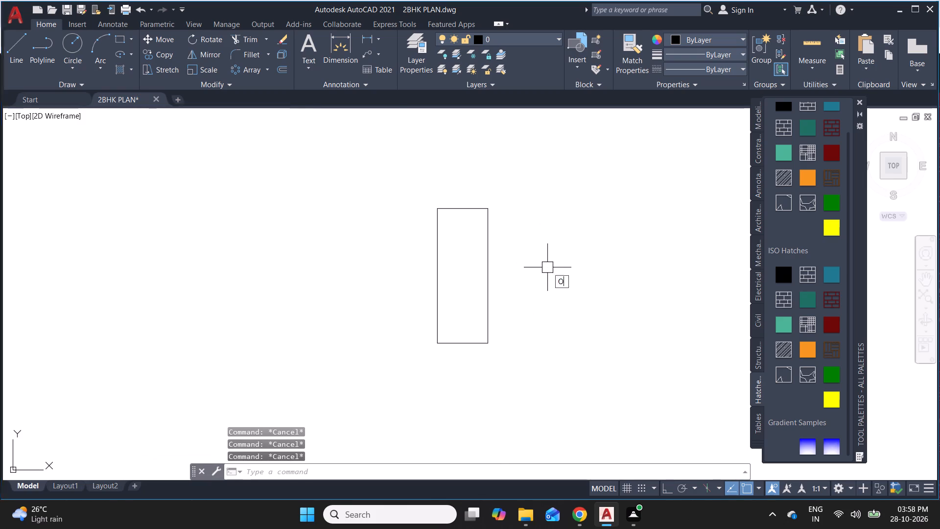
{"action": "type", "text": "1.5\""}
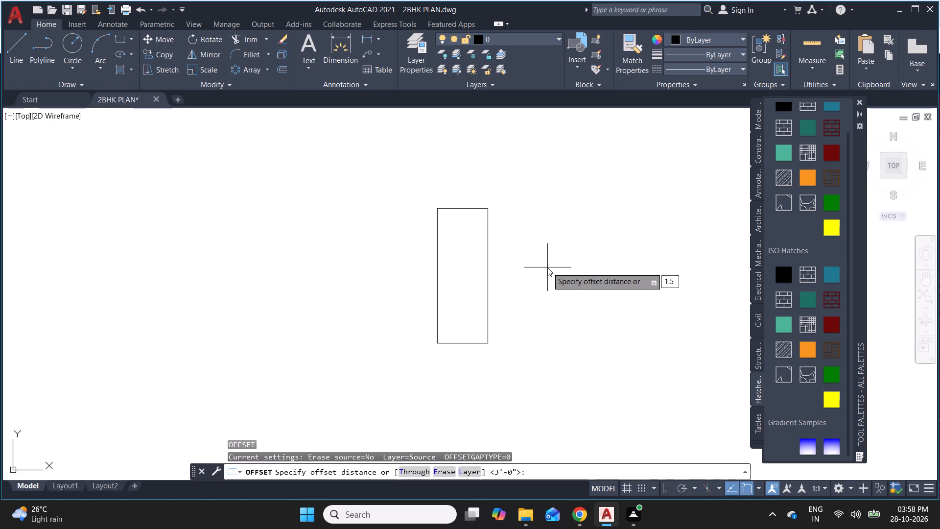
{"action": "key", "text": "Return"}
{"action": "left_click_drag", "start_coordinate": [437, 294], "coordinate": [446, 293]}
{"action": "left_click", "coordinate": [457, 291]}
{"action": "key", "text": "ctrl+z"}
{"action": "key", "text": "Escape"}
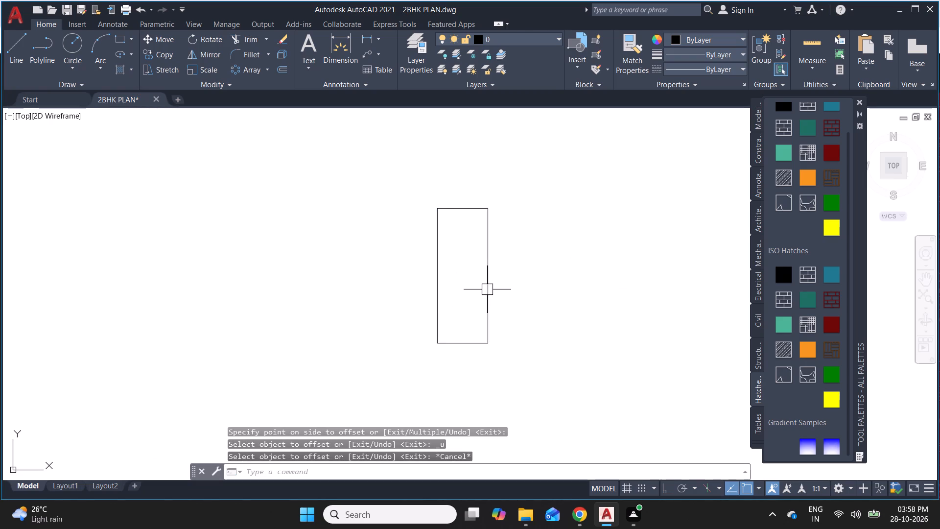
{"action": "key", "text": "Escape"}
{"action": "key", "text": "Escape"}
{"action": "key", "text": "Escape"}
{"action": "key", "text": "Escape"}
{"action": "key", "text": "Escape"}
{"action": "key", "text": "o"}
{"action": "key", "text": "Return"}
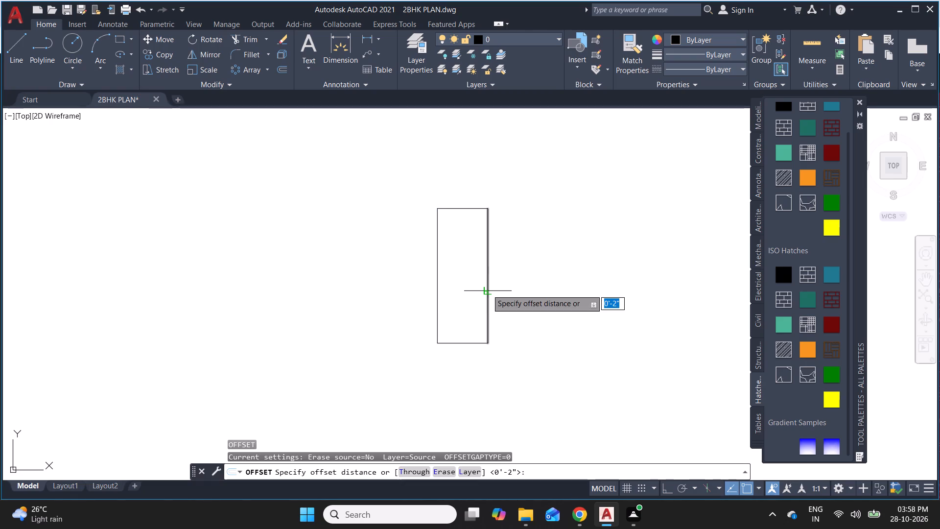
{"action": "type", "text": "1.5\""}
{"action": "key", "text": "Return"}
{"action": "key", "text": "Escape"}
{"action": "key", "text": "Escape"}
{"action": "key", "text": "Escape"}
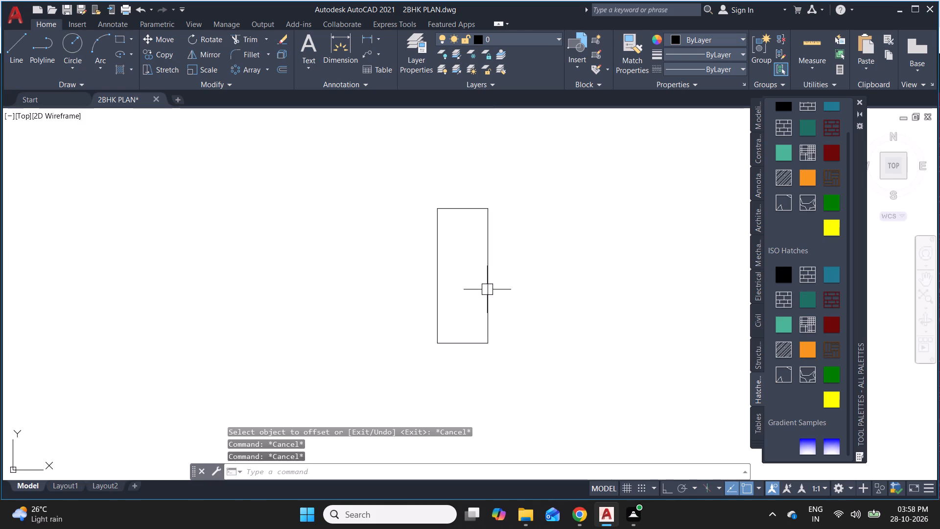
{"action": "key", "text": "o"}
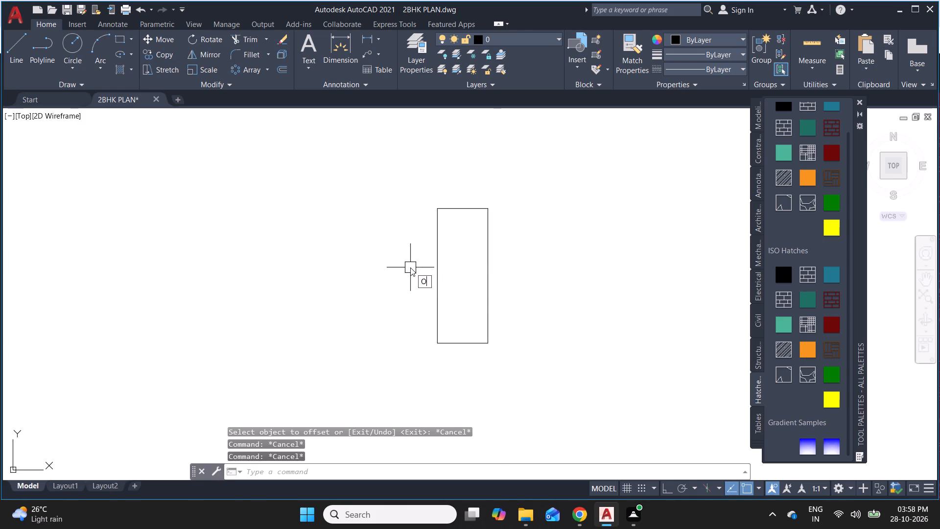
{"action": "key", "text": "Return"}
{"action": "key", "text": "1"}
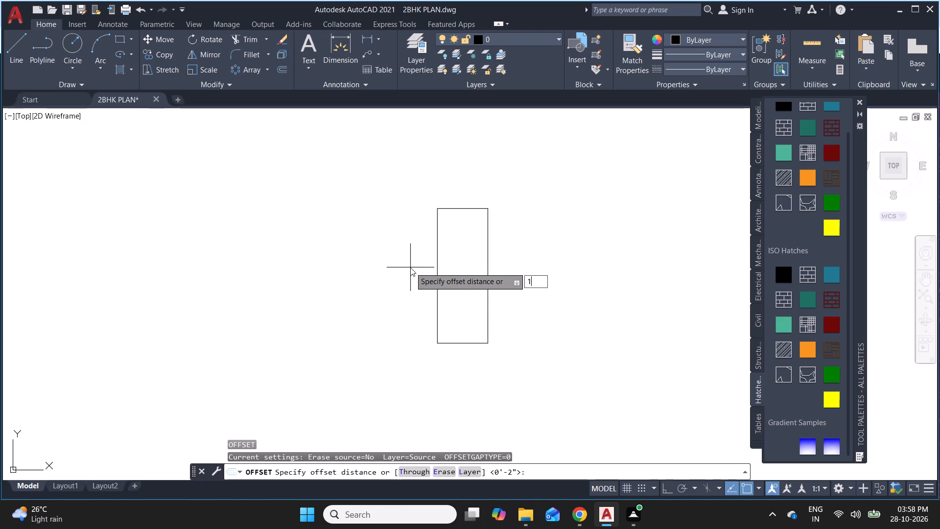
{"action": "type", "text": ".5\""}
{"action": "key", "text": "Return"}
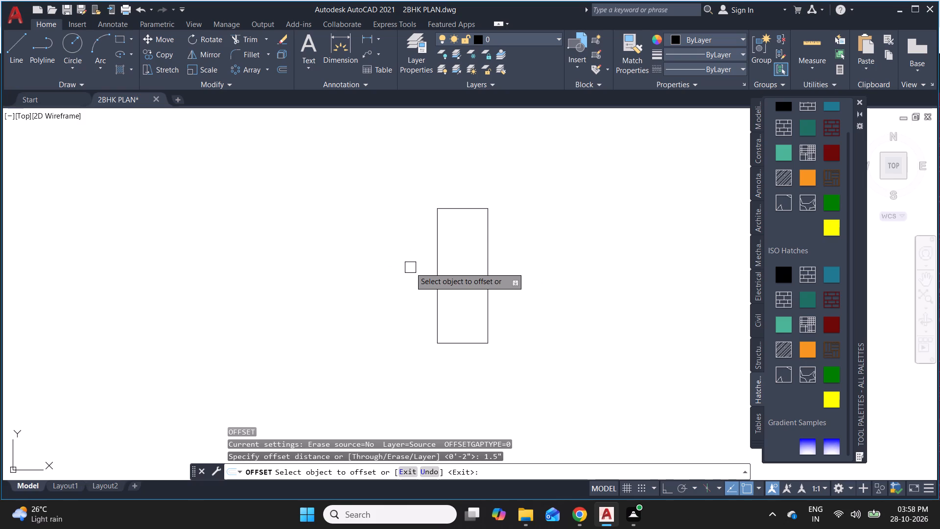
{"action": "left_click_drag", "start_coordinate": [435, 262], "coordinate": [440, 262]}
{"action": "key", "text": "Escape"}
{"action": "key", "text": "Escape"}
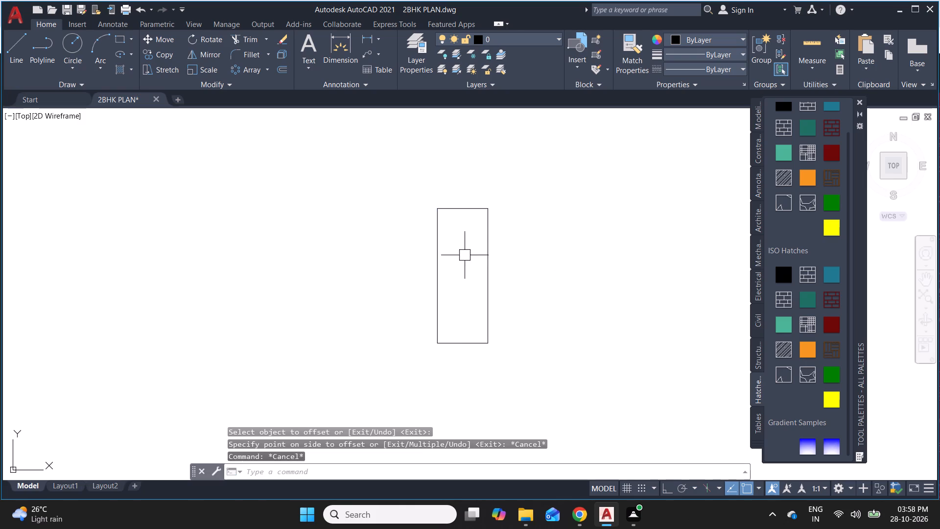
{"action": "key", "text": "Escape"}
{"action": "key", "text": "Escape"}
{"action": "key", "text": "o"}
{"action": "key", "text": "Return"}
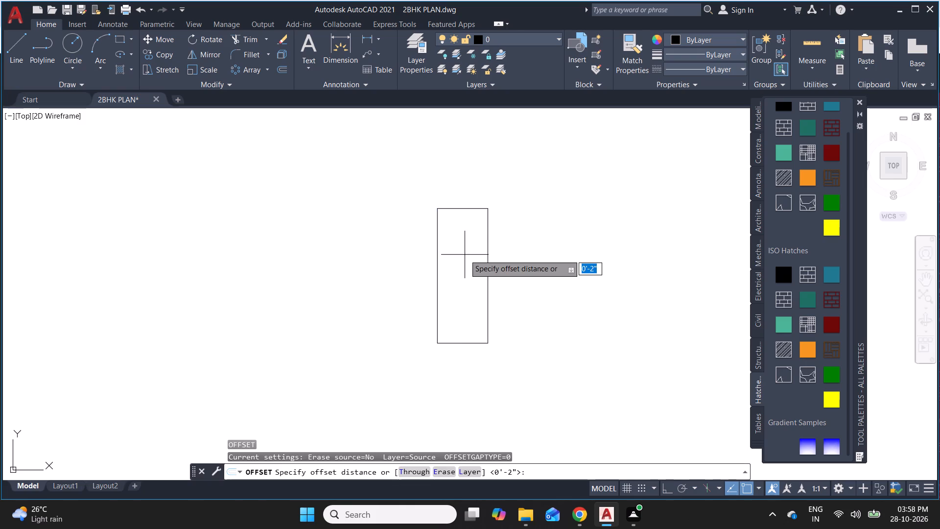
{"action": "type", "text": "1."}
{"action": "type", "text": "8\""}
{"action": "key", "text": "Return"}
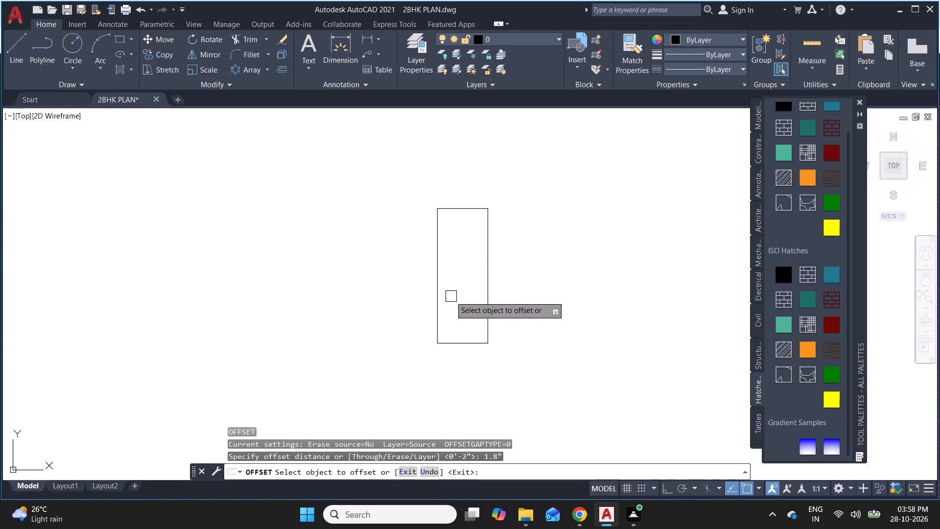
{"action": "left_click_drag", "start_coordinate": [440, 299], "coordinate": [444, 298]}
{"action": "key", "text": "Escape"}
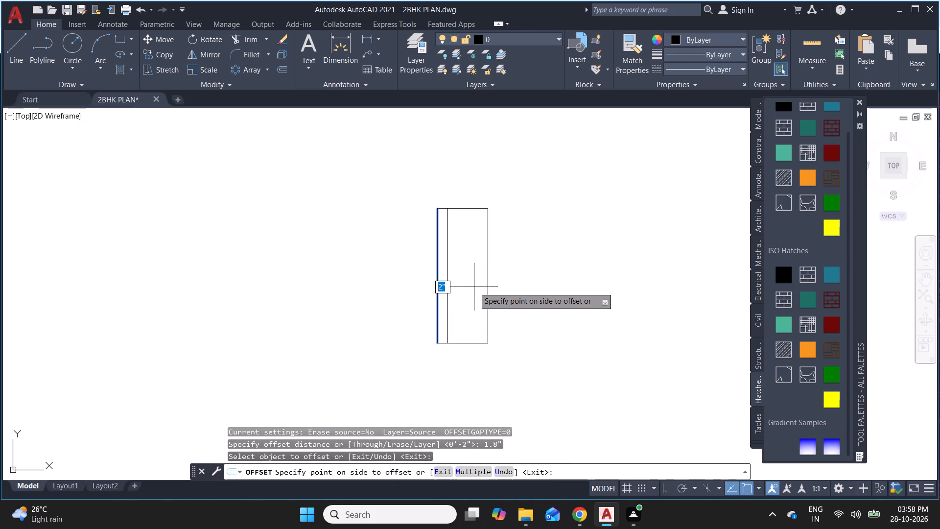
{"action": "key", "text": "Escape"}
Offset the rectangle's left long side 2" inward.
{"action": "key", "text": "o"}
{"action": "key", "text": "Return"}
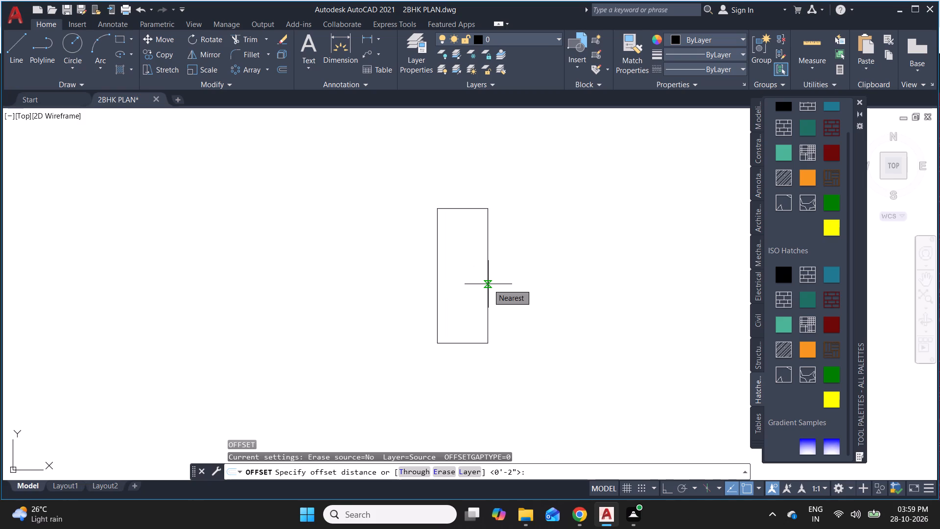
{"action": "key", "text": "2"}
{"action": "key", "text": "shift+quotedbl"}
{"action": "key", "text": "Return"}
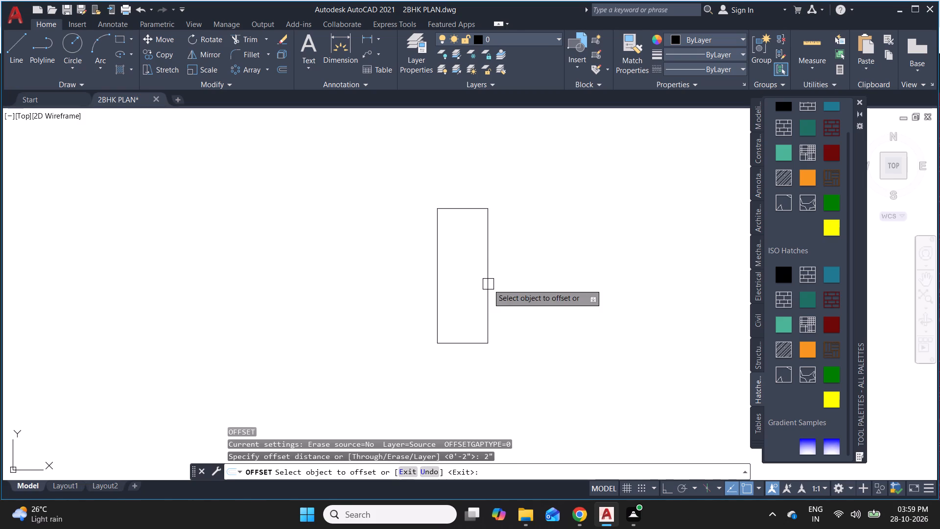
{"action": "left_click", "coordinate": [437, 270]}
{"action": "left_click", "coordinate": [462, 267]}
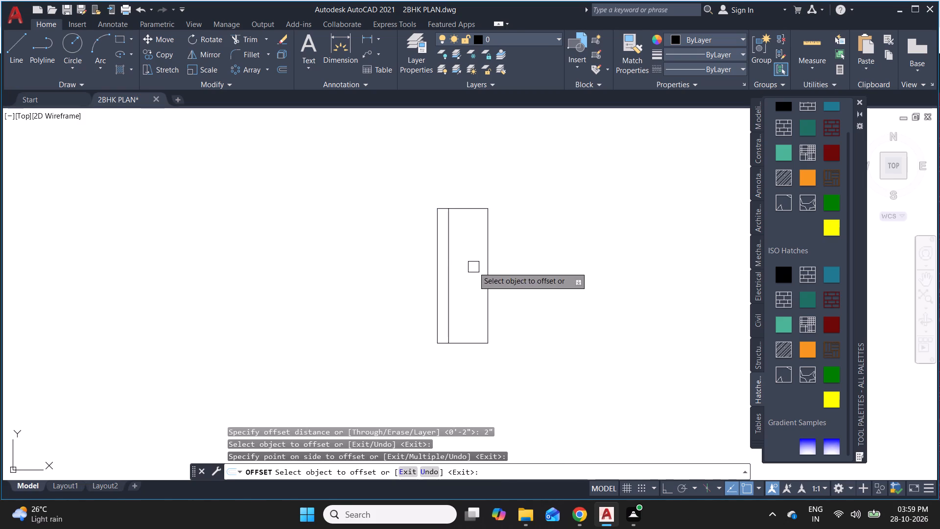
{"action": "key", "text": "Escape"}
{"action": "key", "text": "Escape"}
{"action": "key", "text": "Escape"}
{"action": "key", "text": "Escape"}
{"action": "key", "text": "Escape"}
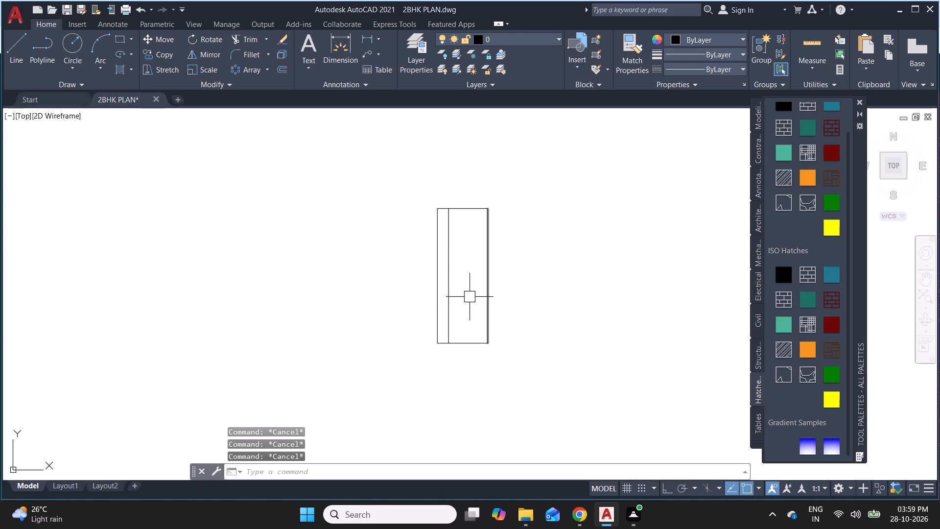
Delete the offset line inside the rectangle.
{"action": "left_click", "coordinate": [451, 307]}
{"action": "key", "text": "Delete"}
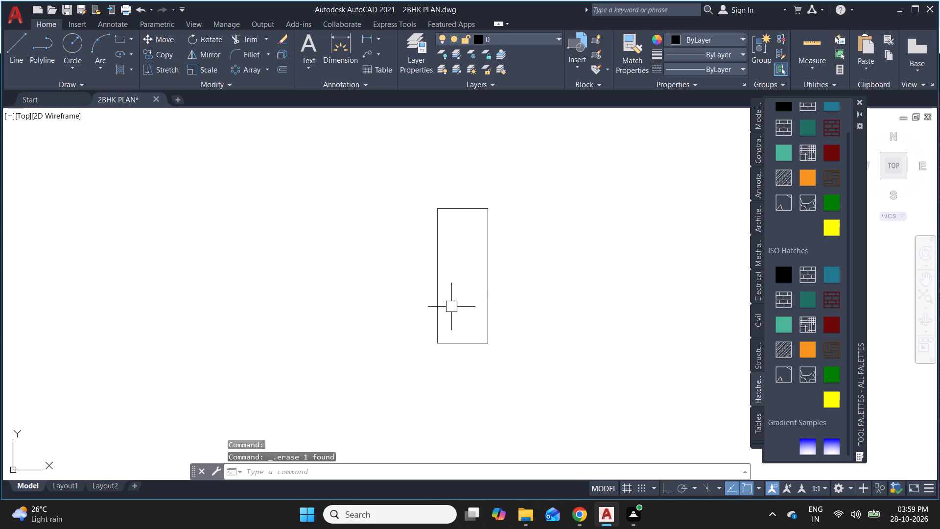
Measure the rectangle's width and height.
{"action": "left_click", "coordinate": [825, 50]}
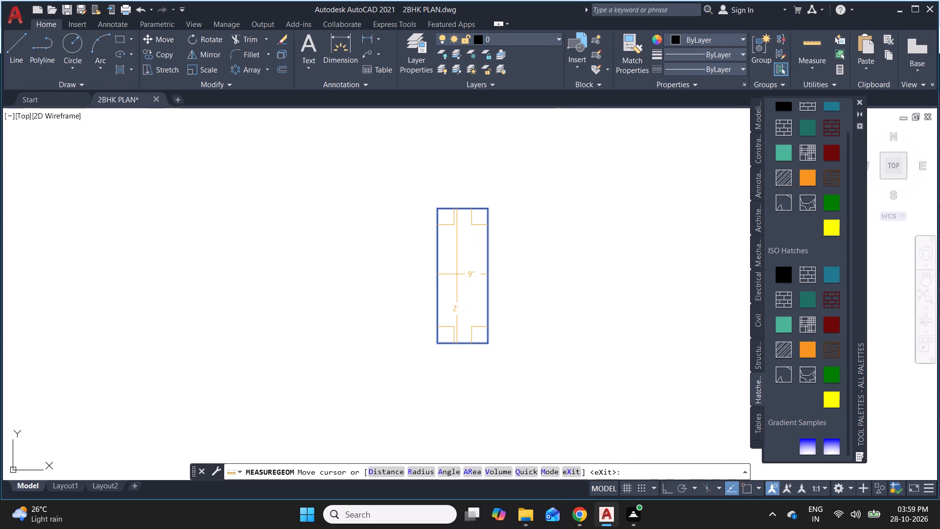
{"action": "key", "text": "Escape"}
{"action": "key", "text": "Escape"}
Offset both long sides of the 9" by 2' rectangle 4" inward to form the symbol's two centre lines.
{"action": "key", "text": "o"}
{"action": "key", "text": "Return"}
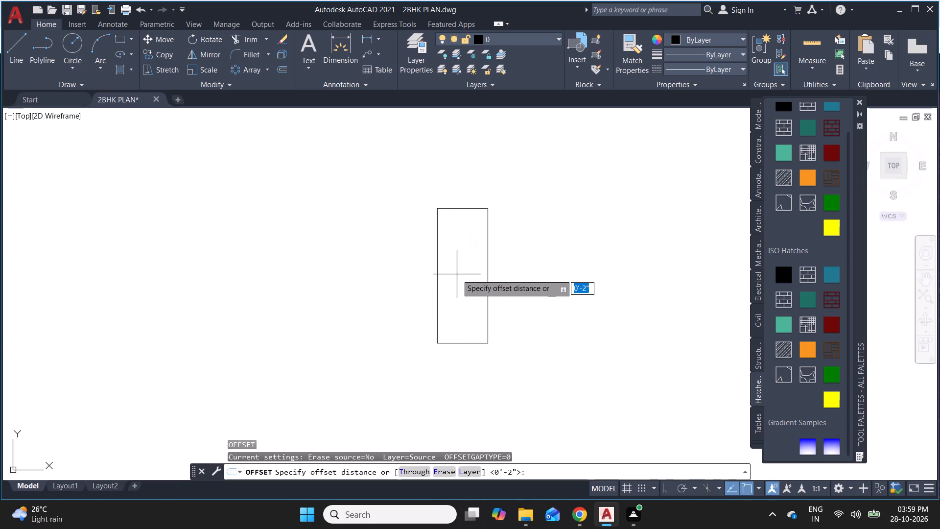
{"action": "type", "text": "4\""}
{"action": "key", "text": "Return"}
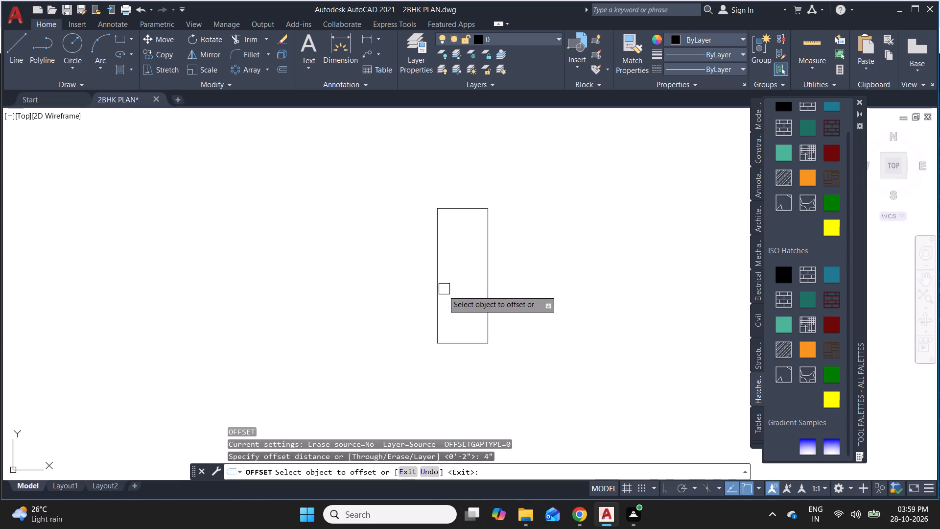
{"action": "left_click", "coordinate": [441, 296]}
{"action": "left_click", "coordinate": [470, 290]}
{"action": "left_click", "coordinate": [488, 288]}
{"action": "left_click", "coordinate": [471, 299]}
{"action": "key", "text": "Escape"}
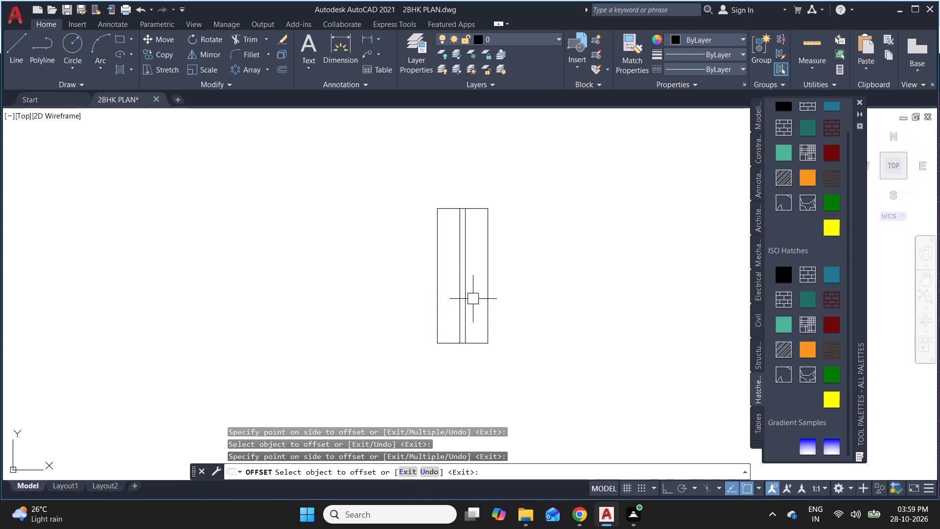
{"action": "key", "text": "Escape"}
{"action": "key", "text": "Escape"}
Copy the small 2' window symbol from its lower-left corner into the plan's right exterior wall beside the small walled room.
{"action": "left_click_drag", "start_coordinate": [523, 387], "coordinate": [508, 352]}
{"action": "left_click", "coordinate": [404, 179]}
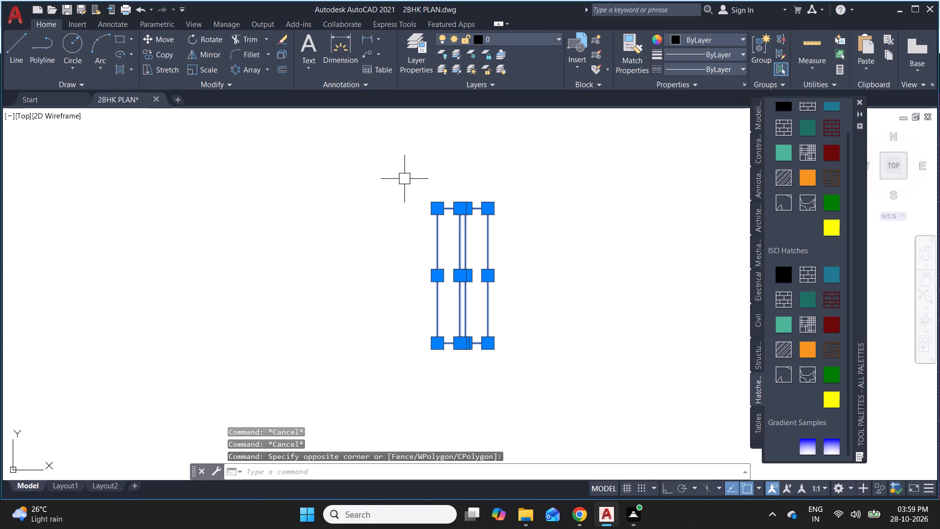
{"action": "type", "text": "CO"}
{"action": "key", "text": "Return"}
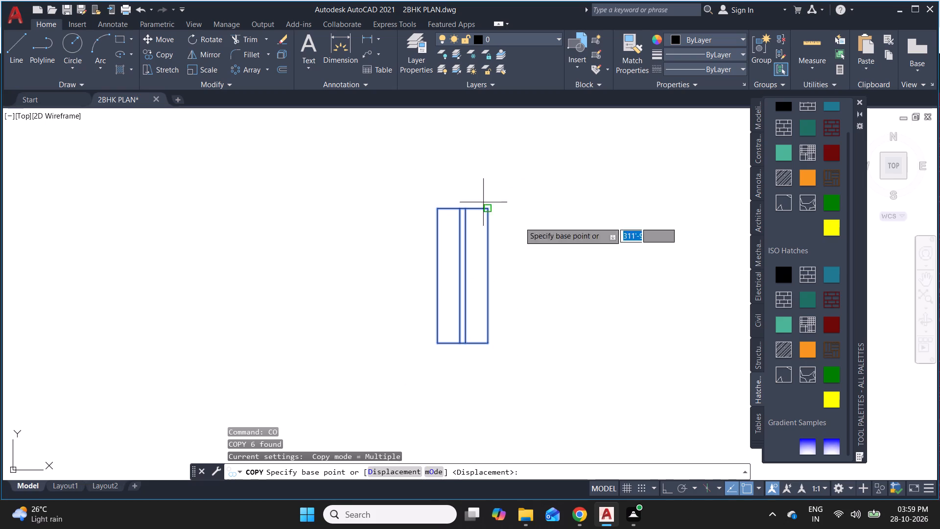
{"action": "left_click", "coordinate": [435, 346]}
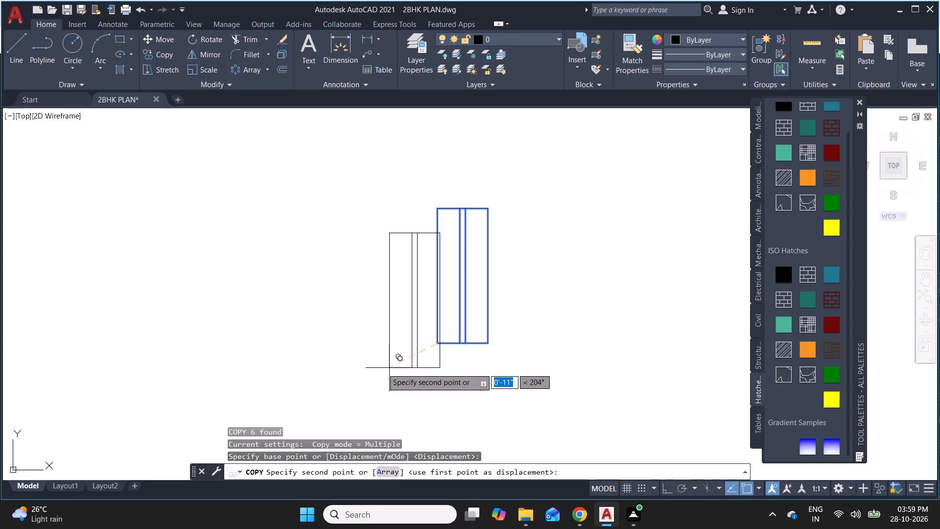
{"action": "scroll", "coordinate": [350, 339], "scroll_direction": "down", "scroll_amount": 4}
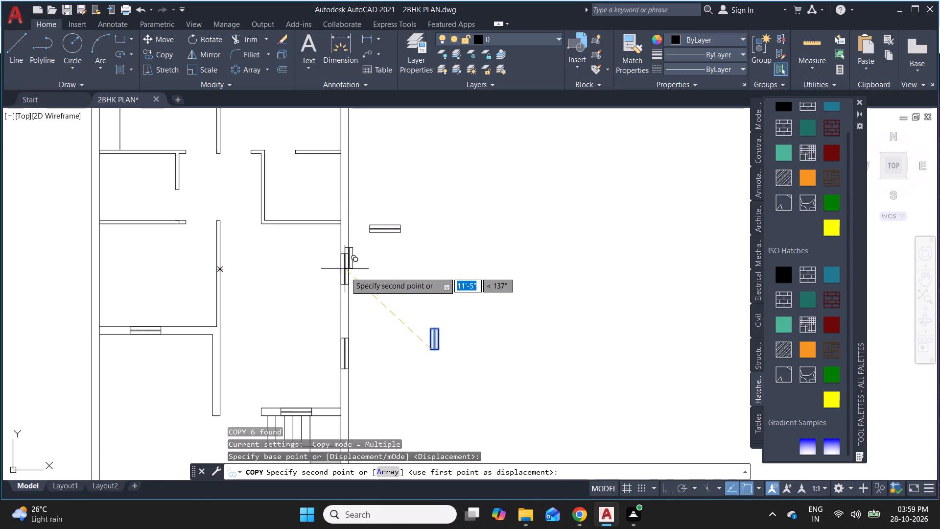
{"action": "scroll", "coordinate": [346, 274], "scroll_direction": "down", "scroll_amount": 2}
{"action": "scroll", "coordinate": [343, 245], "scroll_direction": "up", "scroll_amount": 4}
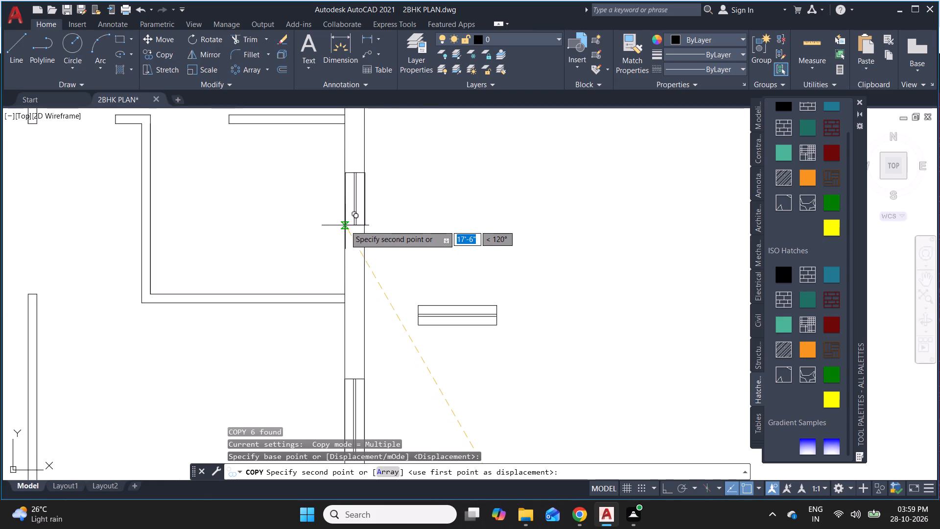
{"action": "scroll", "coordinate": [345, 225], "scroll_direction": "up", "scroll_amount": 3}
{"action": "scroll", "coordinate": [342, 241], "scroll_direction": "down", "scroll_amount": 2}
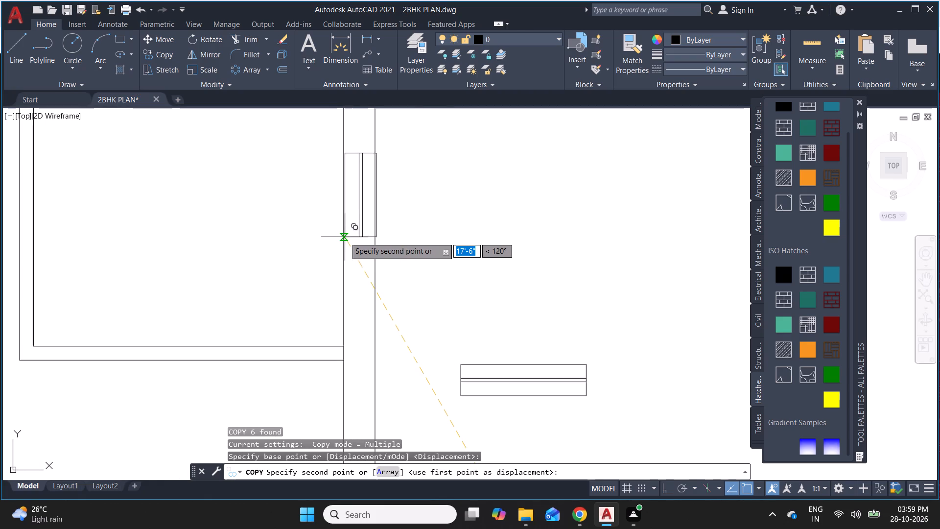
{"action": "scroll", "coordinate": [345, 237], "scroll_direction": "down", "scroll_amount": 2}
{"action": "scroll", "coordinate": [344, 235], "scroll_direction": "up", "scroll_amount": 3}
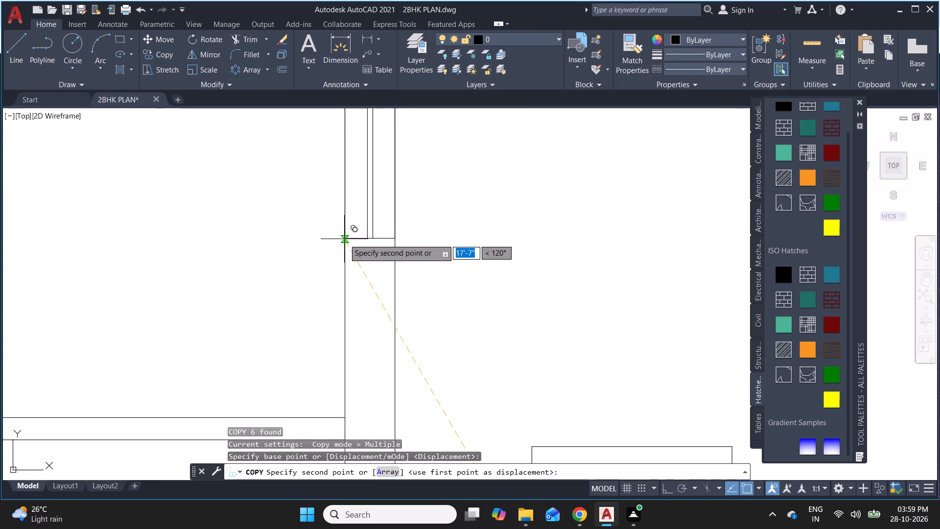
{"action": "left_click", "coordinate": [345, 240]}
{"action": "scroll", "coordinate": [435, 230], "scroll_direction": "down", "scroll_amount": 4}
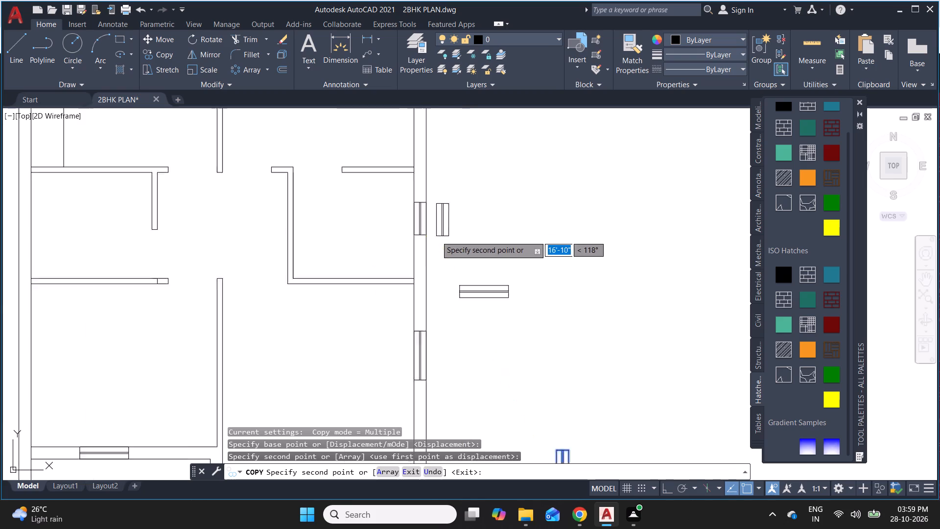
{"action": "scroll", "coordinate": [436, 236], "scroll_direction": "down", "scroll_amount": 1}
{"action": "scroll", "coordinate": [384, 278], "scroll_direction": "down", "scroll_amount": 1}
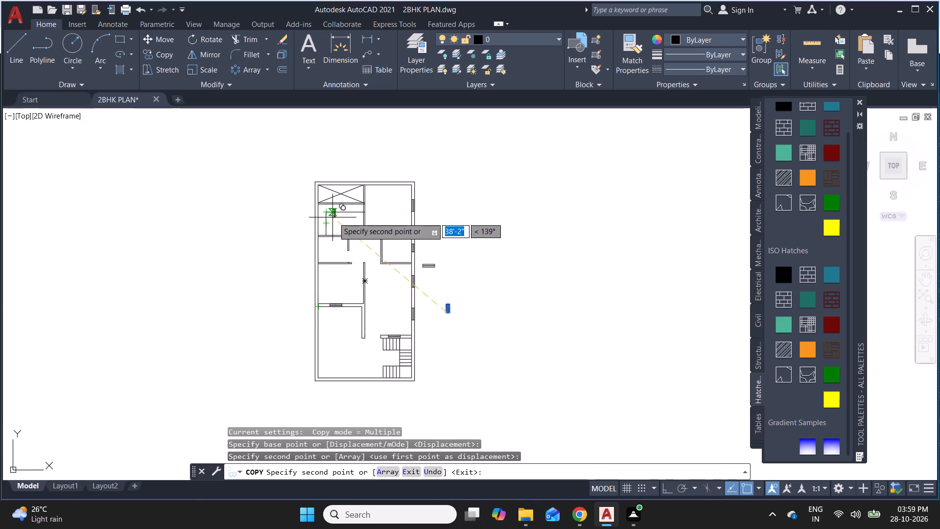
{"action": "scroll", "coordinate": [365, 302], "scroll_direction": "up", "scroll_amount": 3}
{"action": "scroll", "coordinate": [132, 229], "scroll_direction": "up", "scroll_amount": 2}
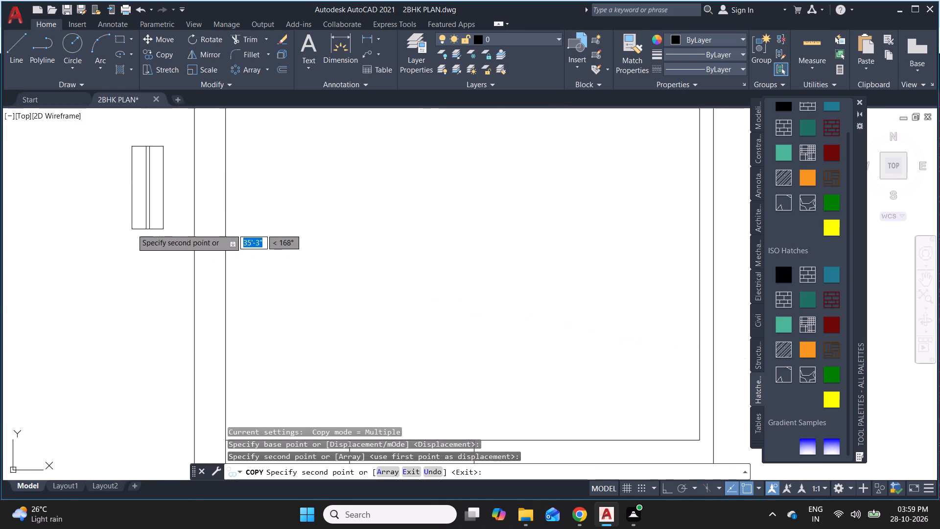
{"action": "scroll", "coordinate": [166, 235], "scroll_direction": "down", "scroll_amount": 2}
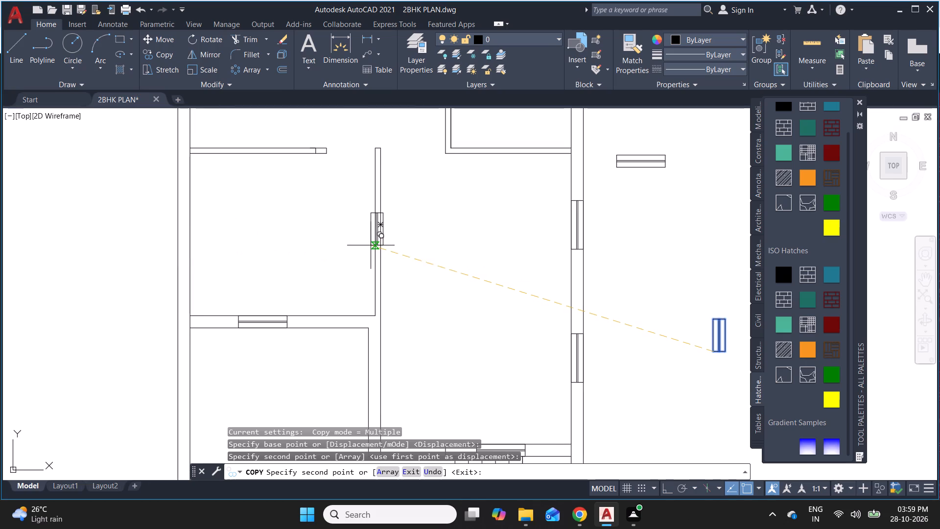
{"action": "scroll", "coordinate": [414, 265], "scroll_direction": "down", "scroll_amount": 2}
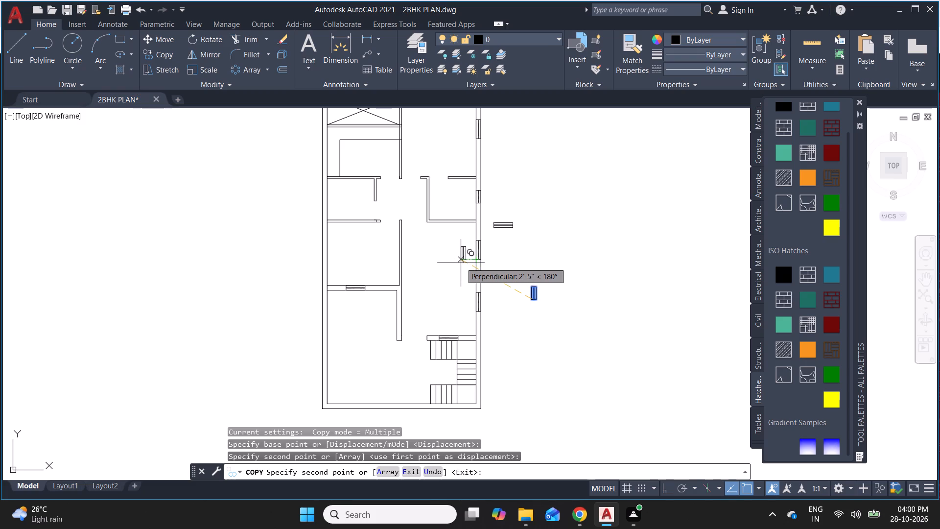
{"action": "key", "text": "Escape"}
Draw an upright rectangle about 1'-8" wide and 6'-9" tall outside the plan, beside the upper-right room.
{"action": "scroll", "coordinate": [440, 287], "scroll_direction": "down", "scroll_amount": 1}
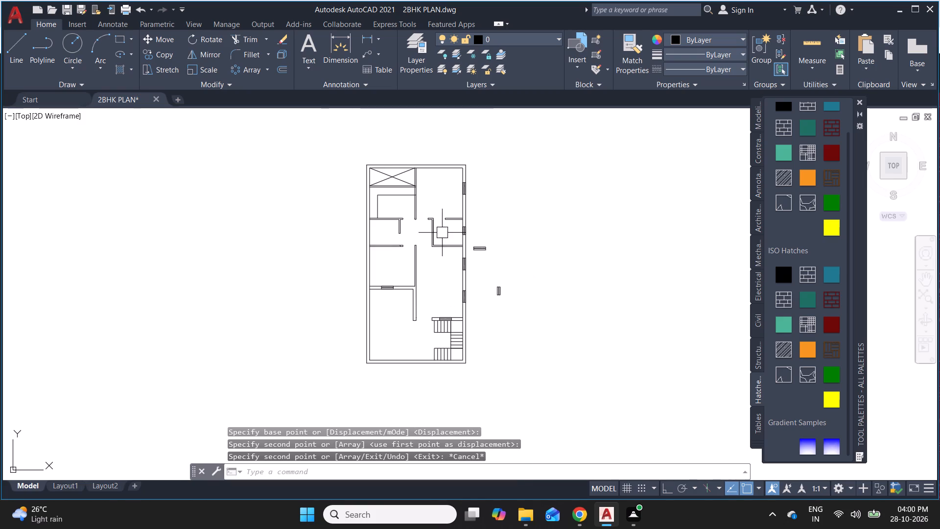
{"action": "scroll", "coordinate": [424, 181], "scroll_direction": "up", "scroll_amount": 2}
{"action": "key", "text": "Escape"}
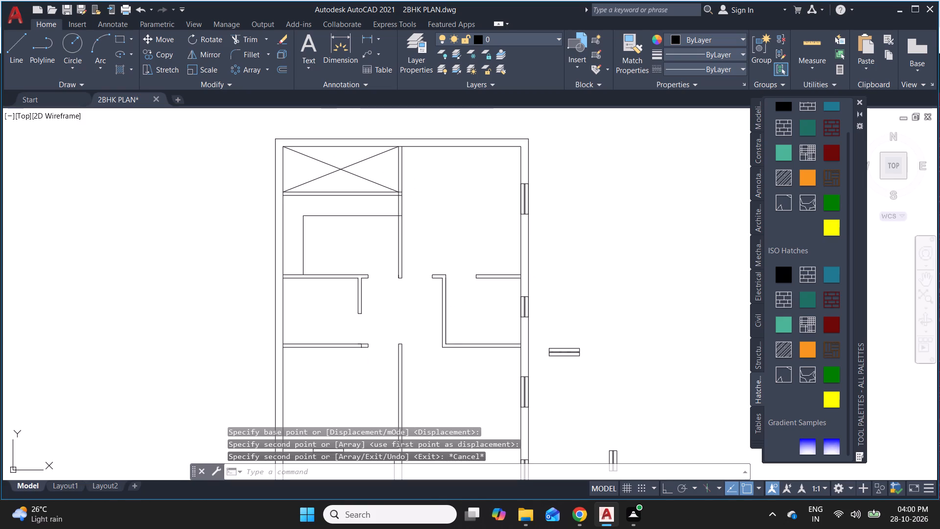
{"action": "key", "text": "Escape"}
{"action": "type", "text": "REC"}
{"action": "key", "text": "space"}
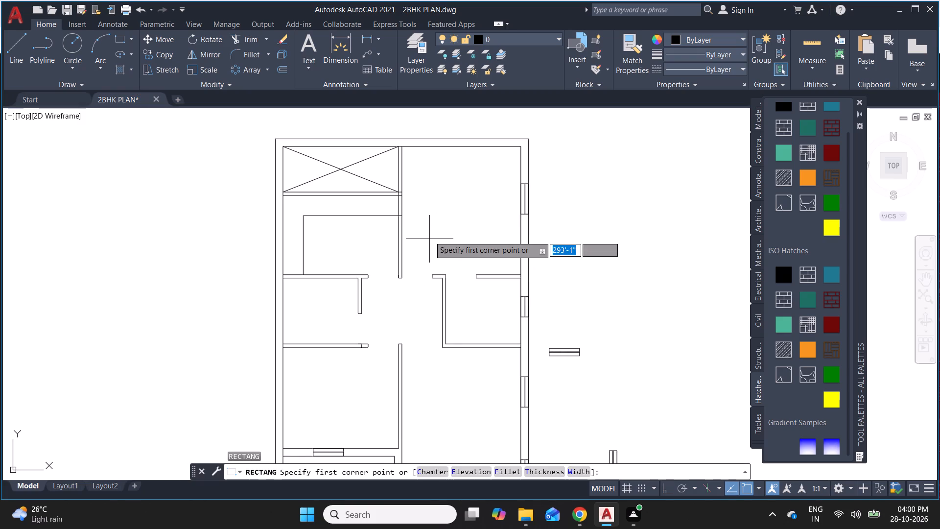
{"action": "left_click", "coordinate": [552, 178]}
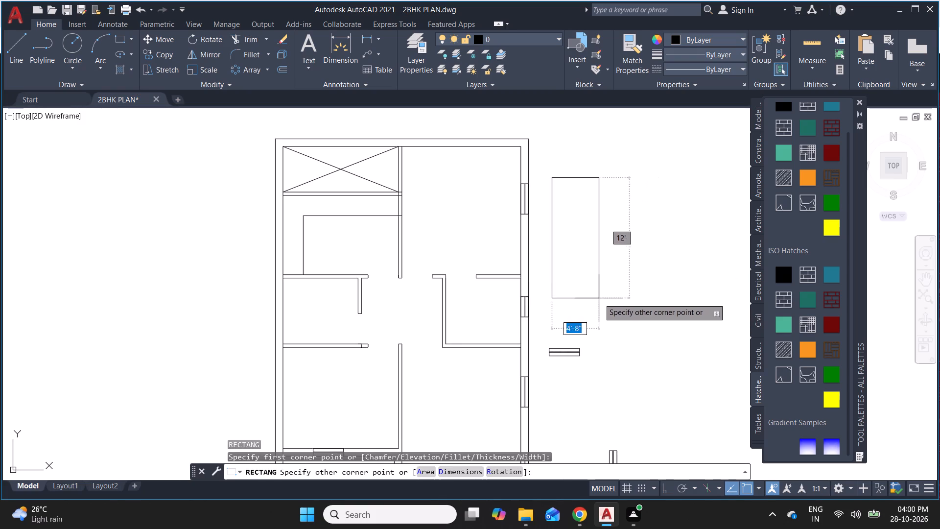
{"action": "left_click", "coordinate": [567, 244]}
{"action": "key", "text": "Escape"}
{"action": "key", "text": "Escape"}
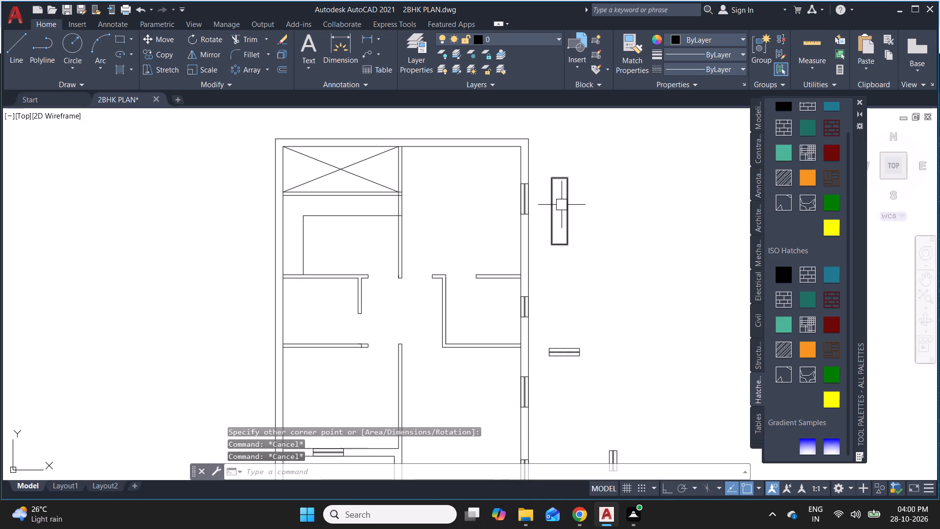
Offset the new upright rectangle 8" inward to form a narrow inner rectangle.
{"action": "scroll", "coordinate": [559, 199], "scroll_direction": "up", "scroll_amount": 1}
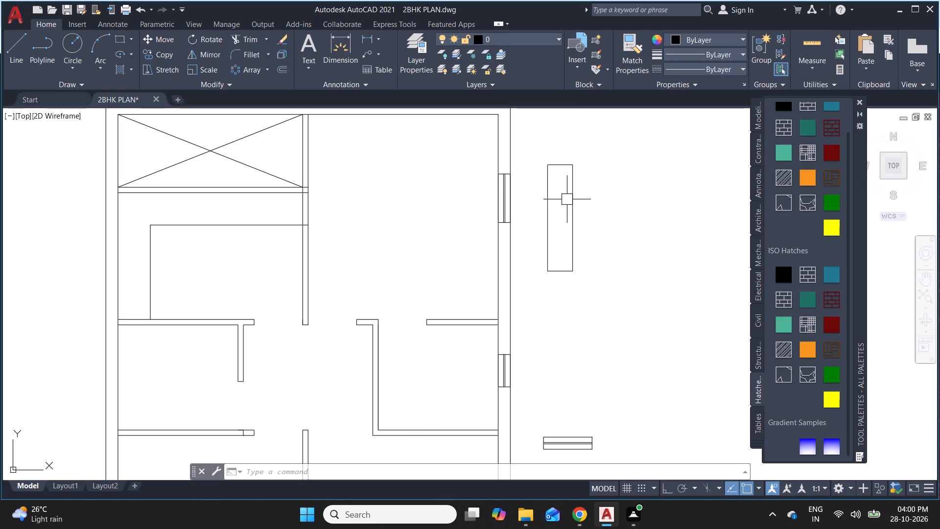
{"action": "key", "text": "Escape"}
{"action": "key", "text": "Escape"}
{"action": "key", "text": "o"}
{"action": "key", "text": "Return"}
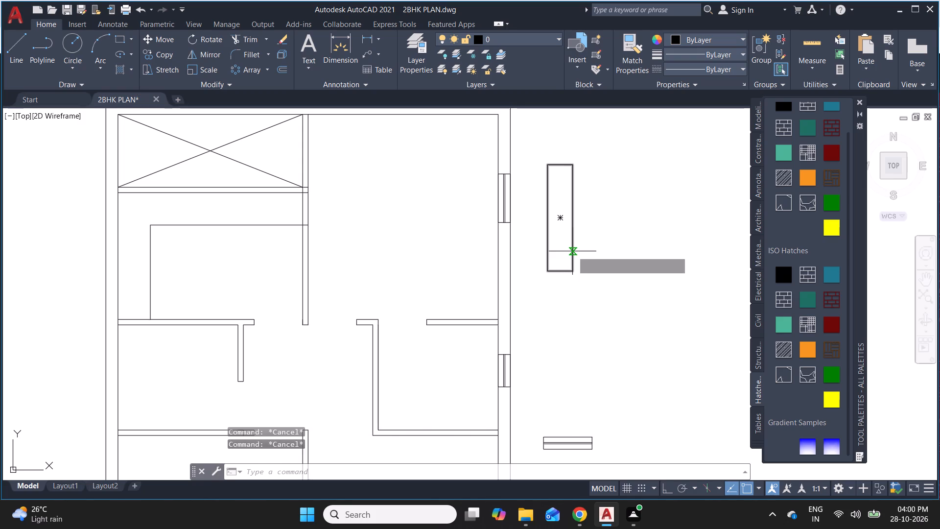
{"action": "key", "text": "8"}
{"action": "key", "text": "shift+quotedbl"}
{"action": "key", "text": "Return"}
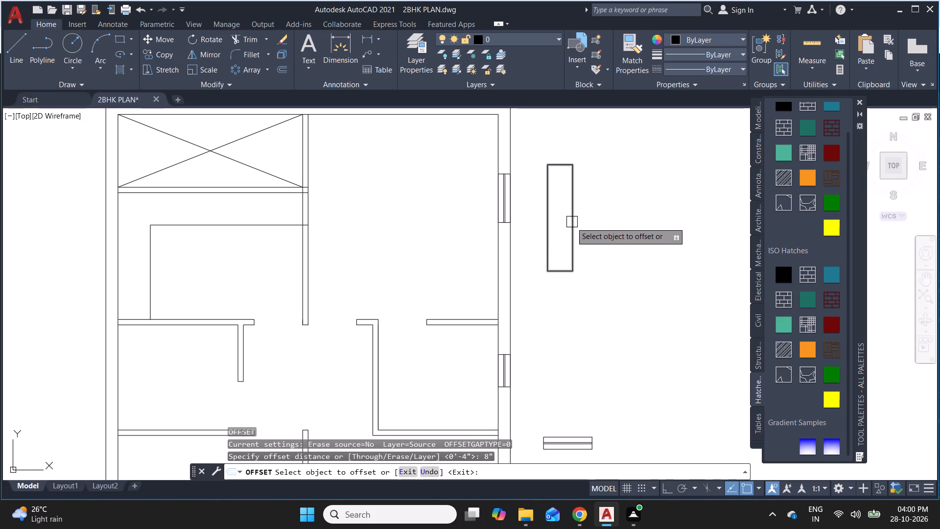
{"action": "left_click", "coordinate": [571, 222]}
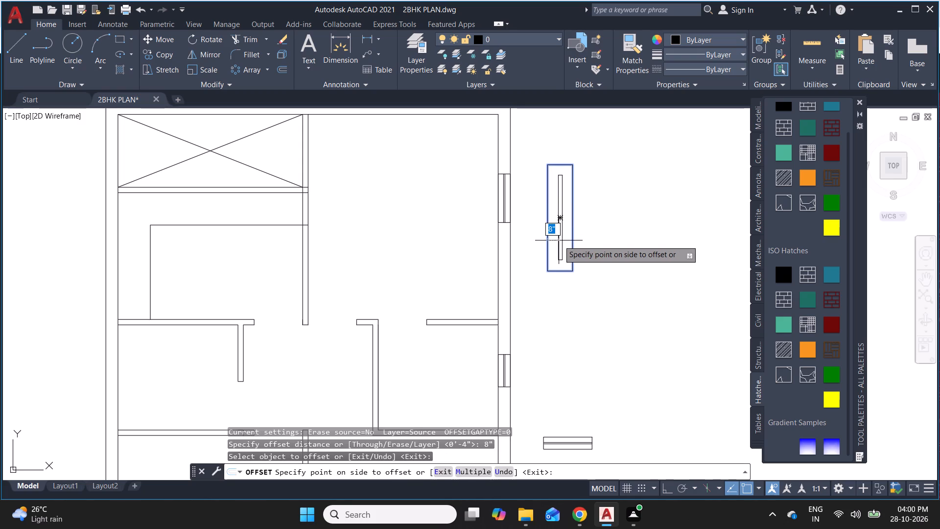
{"action": "left_click", "coordinate": [559, 240]}
{"action": "key", "text": "Escape"}
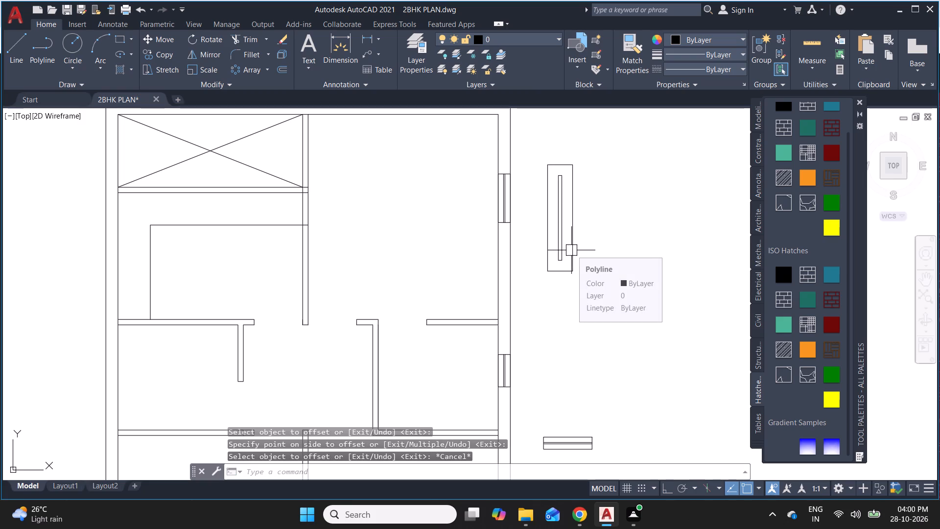
Draw a tapered outline along the inner rectangle's left side: slanted end lines about 6" long joined by a vertical of about 3'-10".
{"action": "key", "text": "l"}
{"action": "key", "text": "space"}
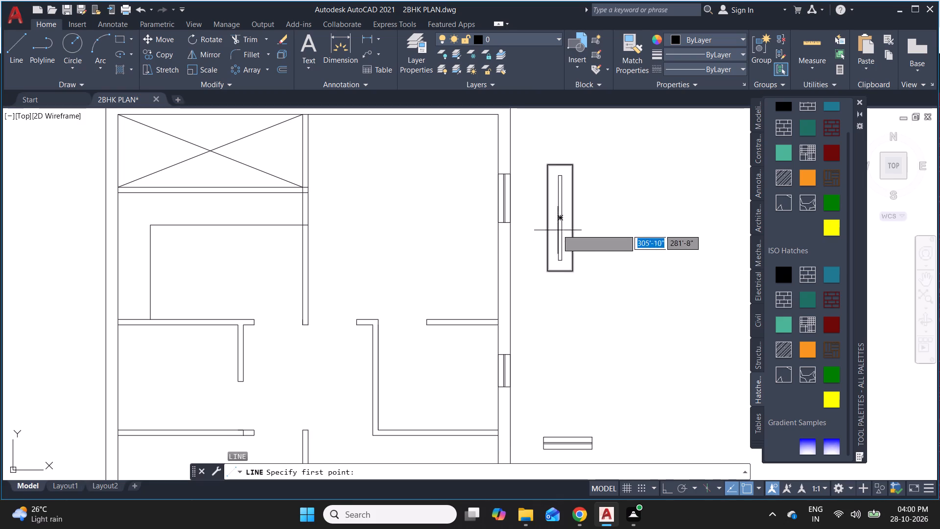
{"action": "scroll", "coordinate": [556, 193], "scroll_direction": "up", "scroll_amount": 4}
{"action": "scroll", "coordinate": [571, 179], "scroll_direction": "down", "scroll_amount": 2}
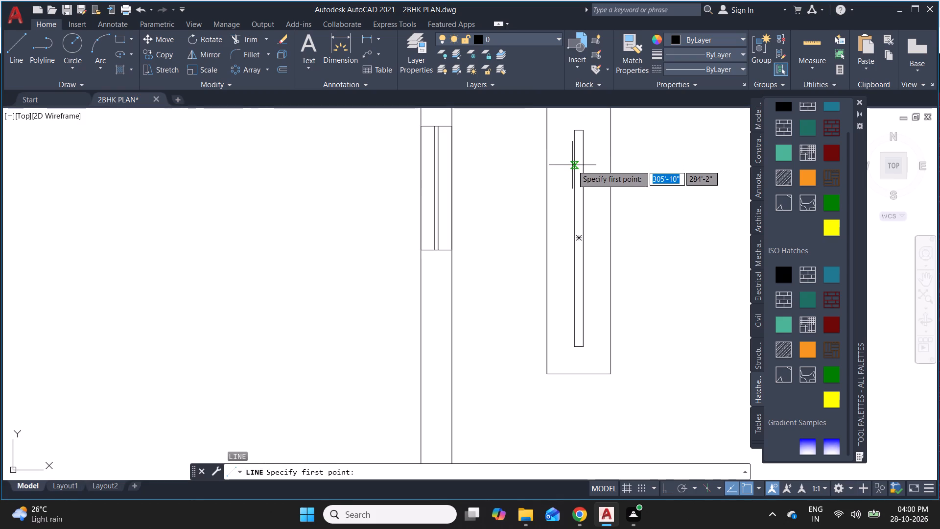
{"action": "left_click", "coordinate": [576, 145]}
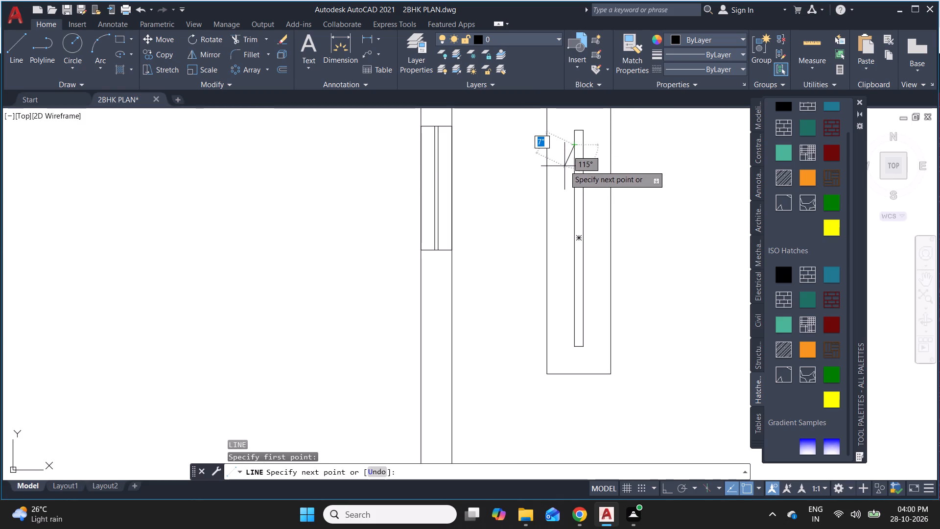
{"action": "left_click", "coordinate": [564, 163]}
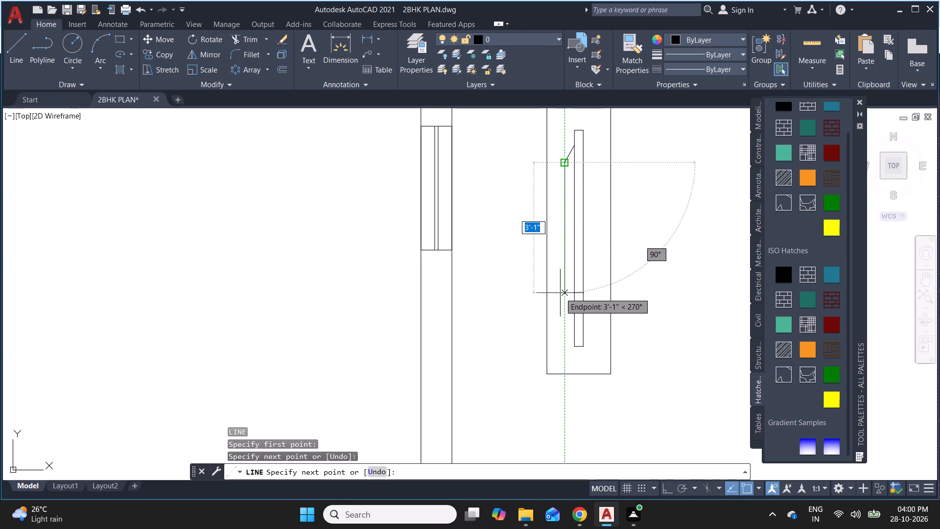
{"action": "key", "text": "F8"}
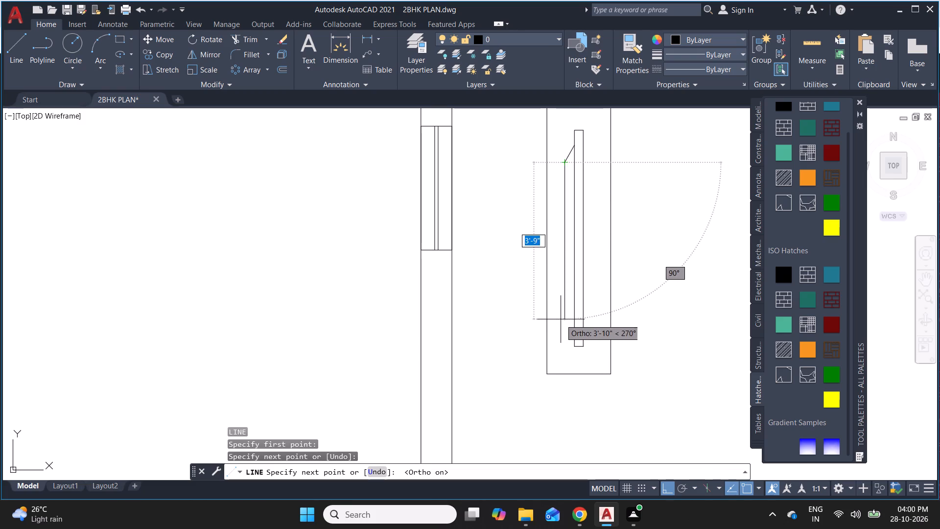
{"action": "left_click", "coordinate": [561, 319]}
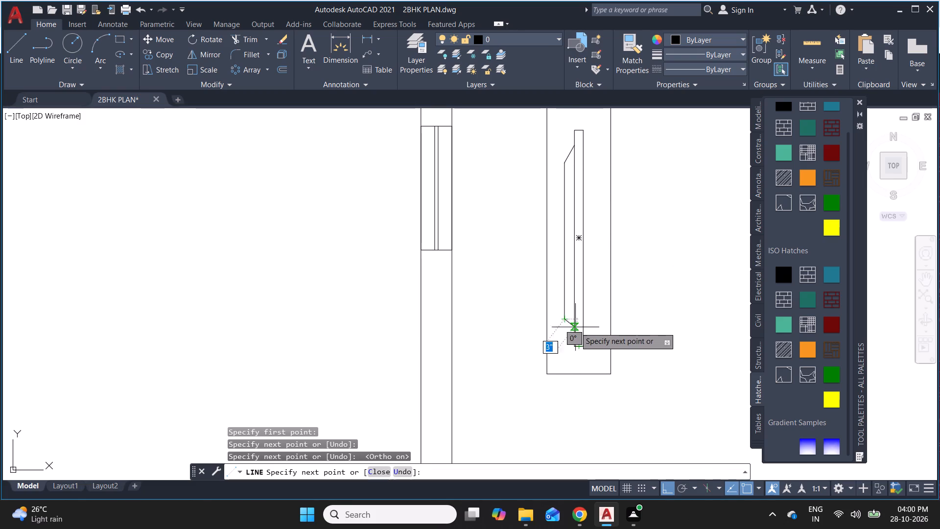
{"action": "key", "text": "F8"}
{"action": "scroll", "coordinate": [579, 330], "scroll_direction": "up", "scroll_amount": 2}
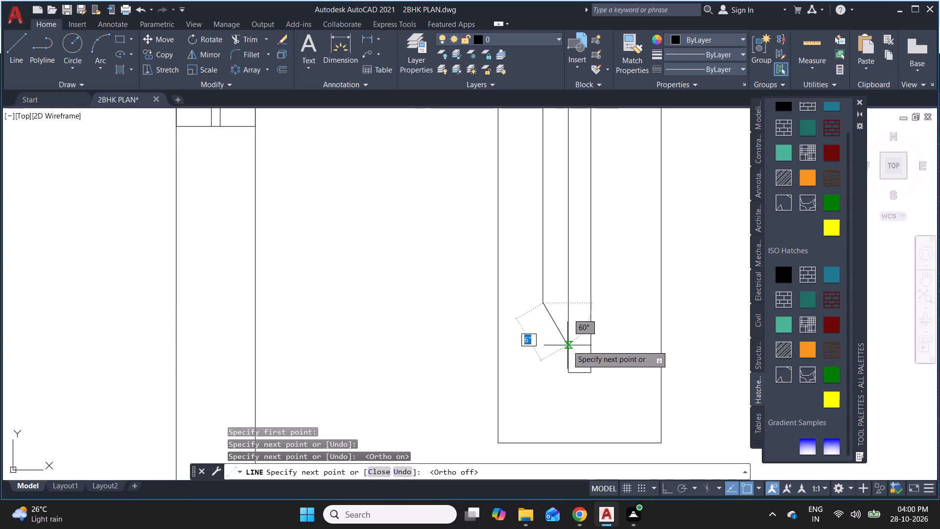
{"action": "left_click", "coordinate": [567, 345]}
{"action": "key", "text": "Escape"}
{"action": "scroll", "coordinate": [600, 393], "scroll_direction": "down", "scroll_amount": 1}
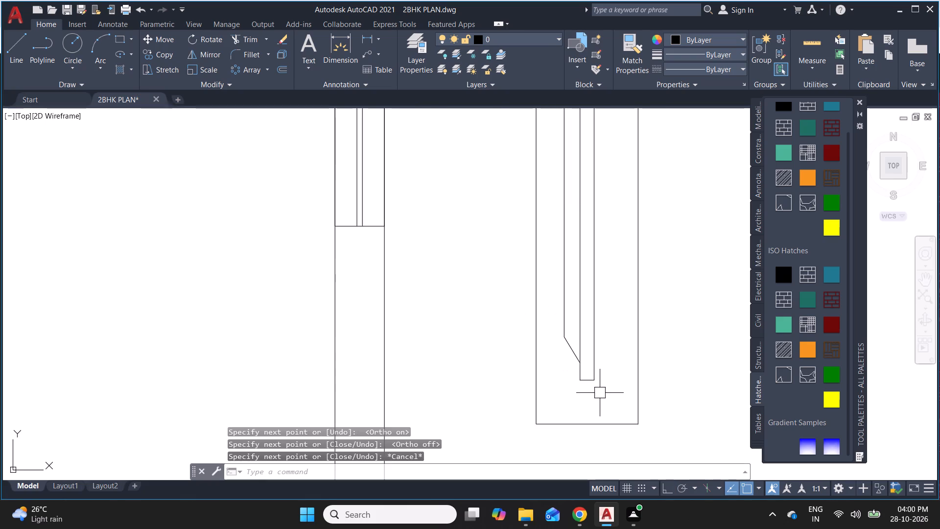
Move the inner rectangle and its tapered outline about 5" left, against the outer rectangle's left side.
{"action": "scroll", "coordinate": [606, 406], "scroll_direction": "down", "scroll_amount": 2}
{"action": "left_click_drag", "start_coordinate": [611, 405], "coordinate": [602, 390]}
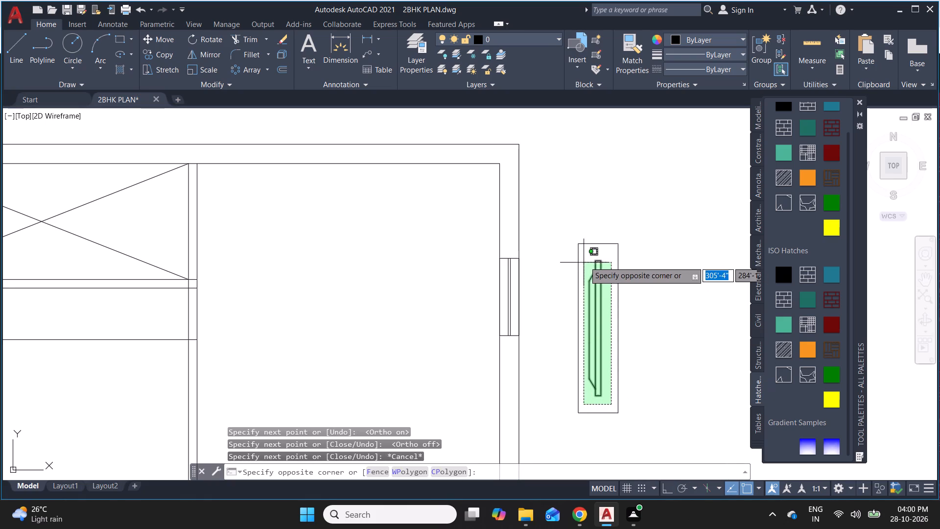
{"action": "left_click", "coordinate": [585, 260]}
{"action": "key", "text": "m"}
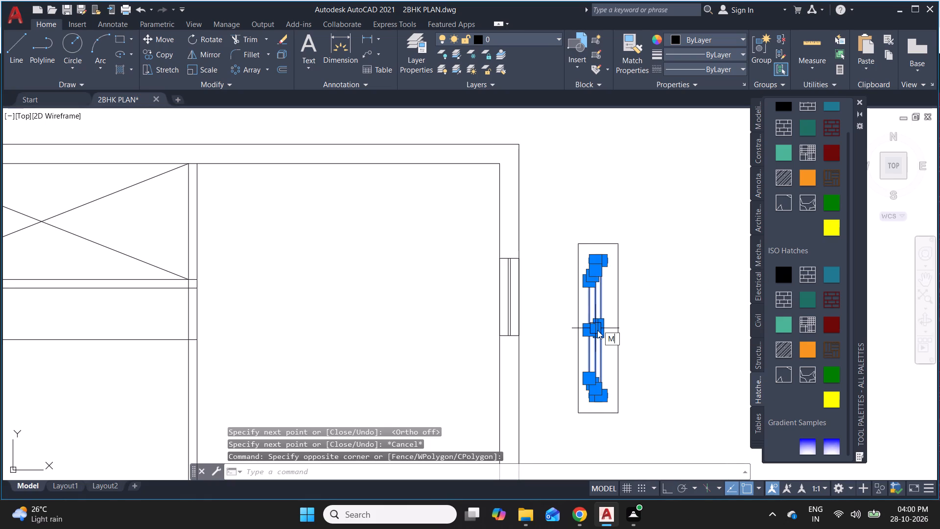
{"action": "key", "text": "space"}
{"action": "scroll", "coordinate": [597, 333], "scroll_direction": "up", "scroll_amount": 3}
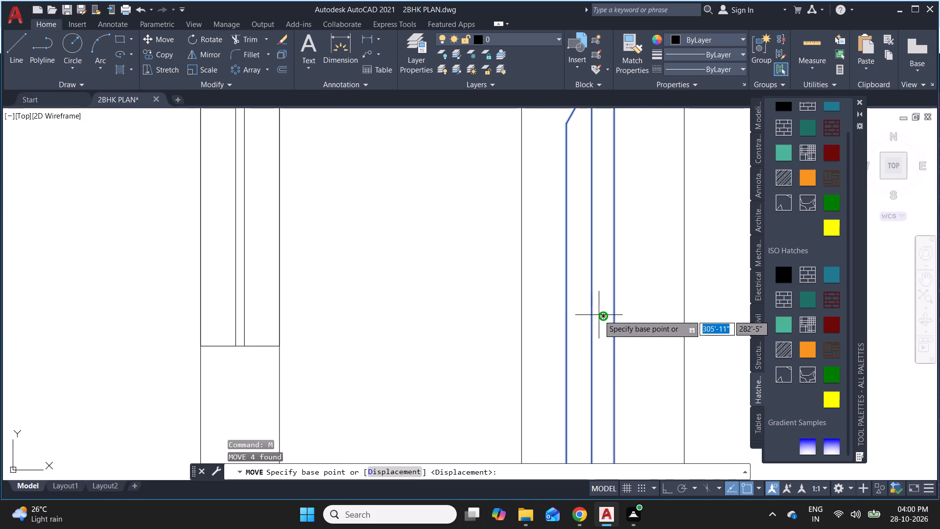
{"action": "left_click", "coordinate": [600, 315]}
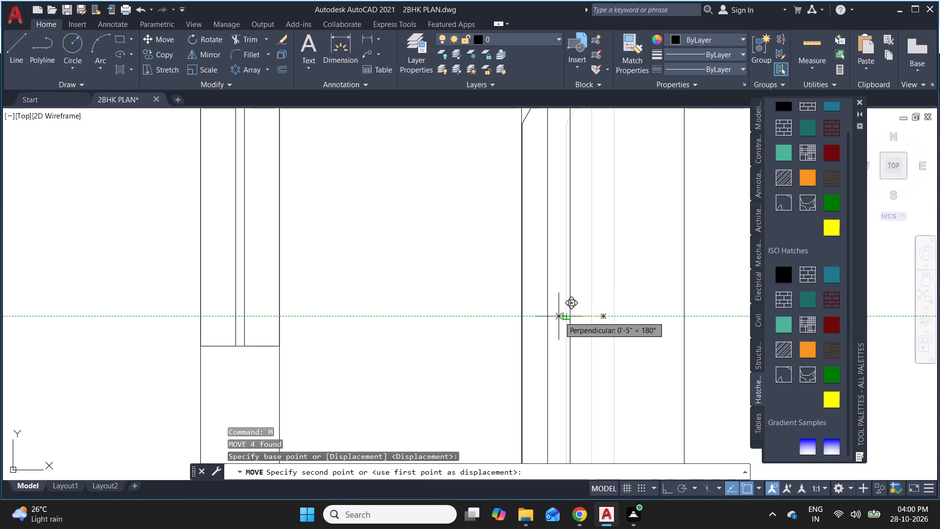
{"action": "left_click", "coordinate": [558, 316]}
{"action": "scroll", "coordinate": [590, 303], "scroll_direction": "down", "scroll_amount": 4}
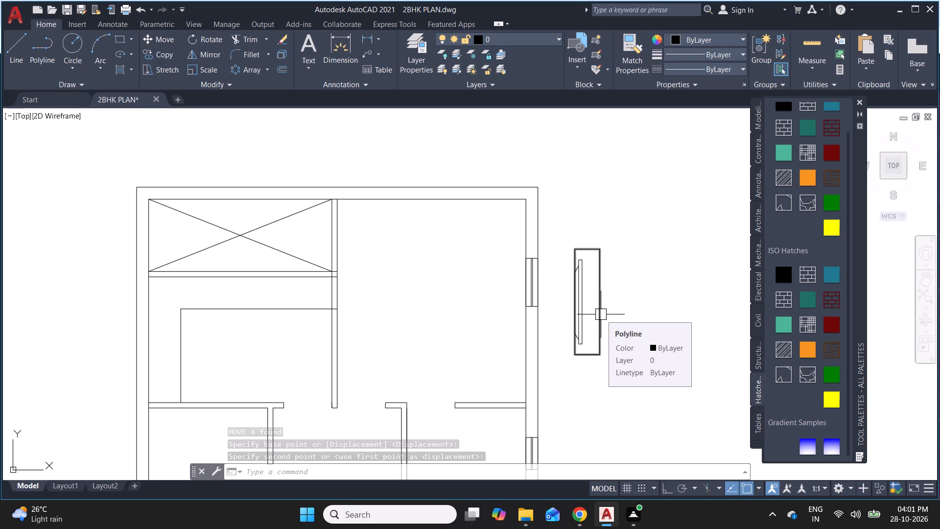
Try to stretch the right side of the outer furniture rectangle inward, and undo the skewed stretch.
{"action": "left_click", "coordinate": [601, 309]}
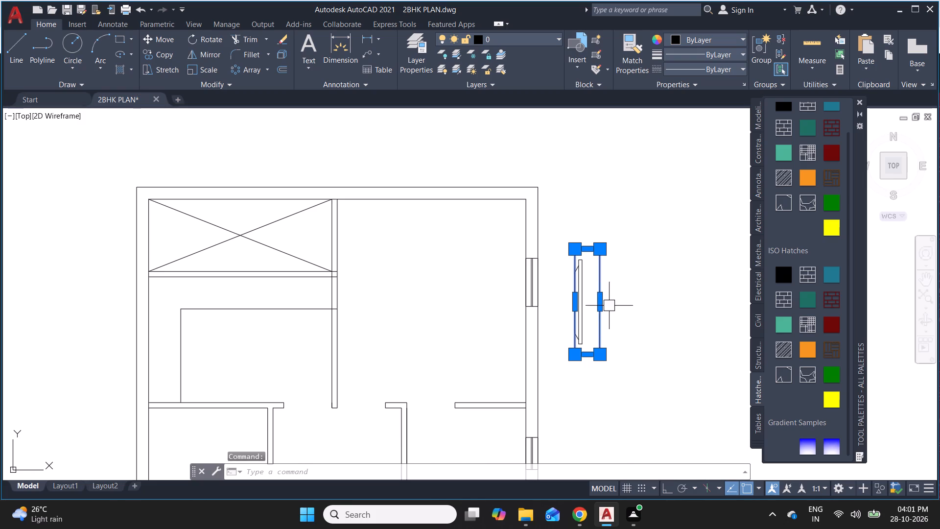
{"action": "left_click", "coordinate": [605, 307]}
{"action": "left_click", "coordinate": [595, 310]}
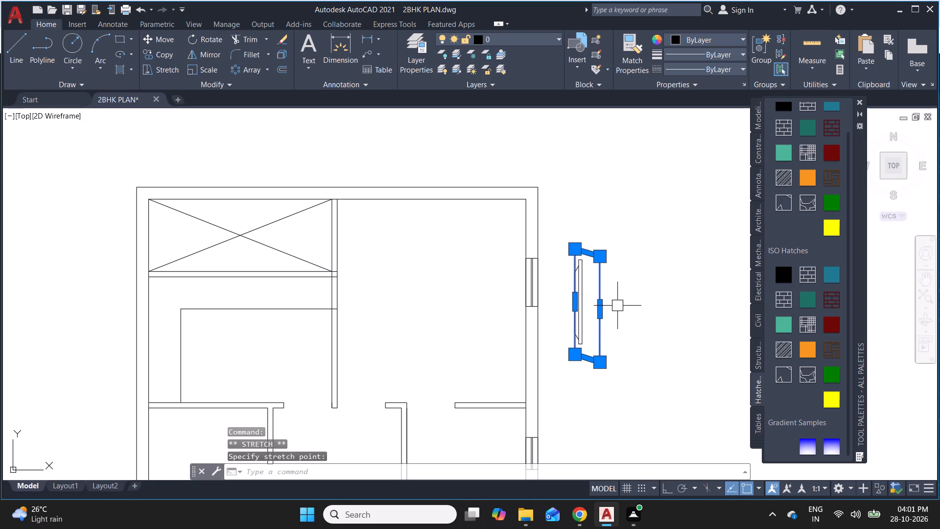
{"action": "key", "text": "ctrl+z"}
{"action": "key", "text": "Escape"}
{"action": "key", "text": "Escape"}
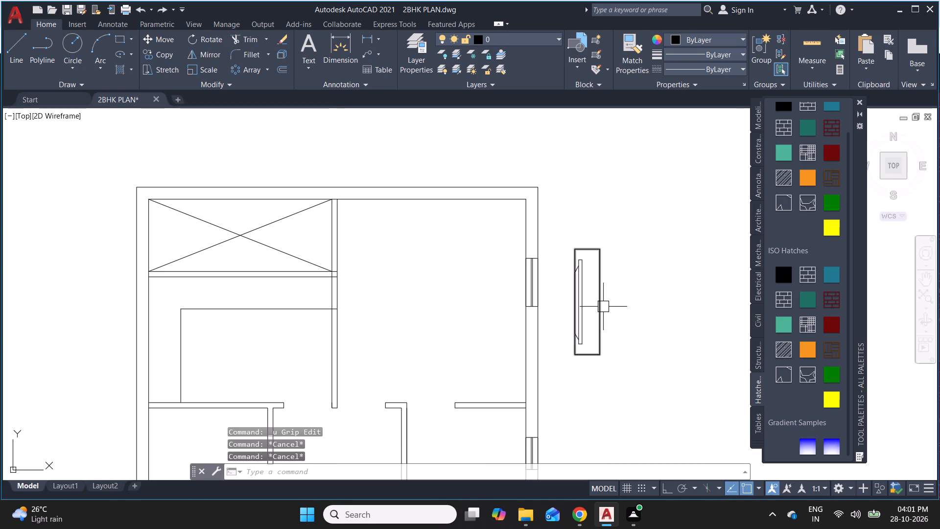
Stretch the outer furniture rectangle's right side straight inward with Ortho on, reducing the rectangle to half its width.
{"action": "scroll", "coordinate": [602, 307], "scroll_direction": "up", "scroll_amount": 3}
{"action": "scroll", "coordinate": [601, 308], "scroll_direction": "down", "scroll_amount": 2}
{"action": "left_click", "coordinate": [601, 308]}
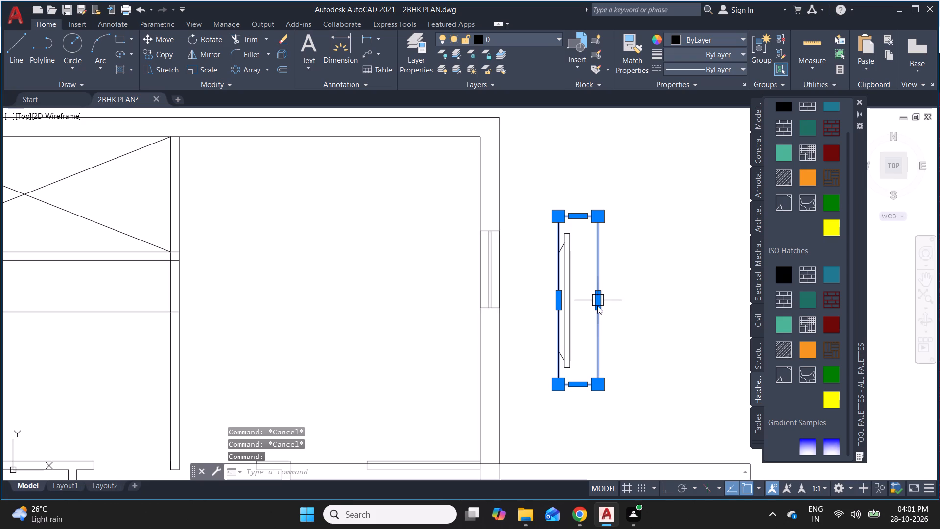
{"action": "left_click", "coordinate": [598, 306]}
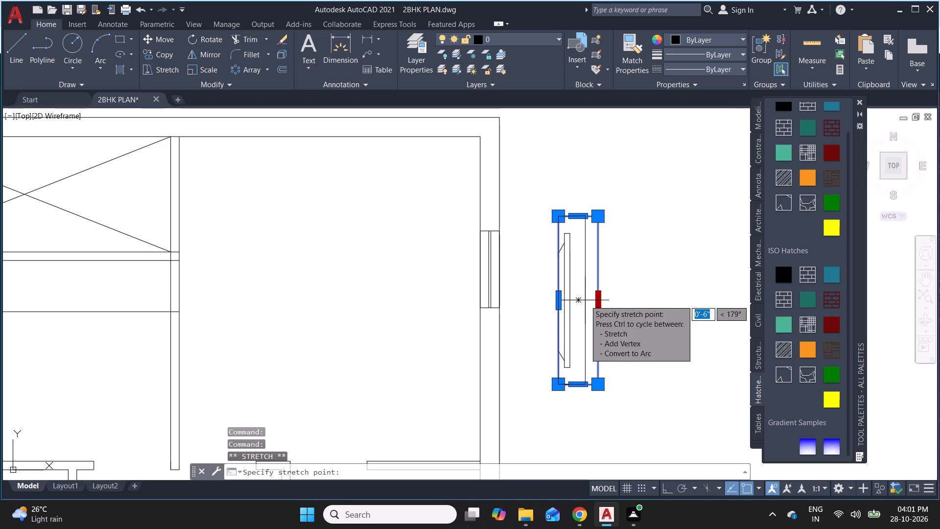
{"action": "key", "text": "F8"}
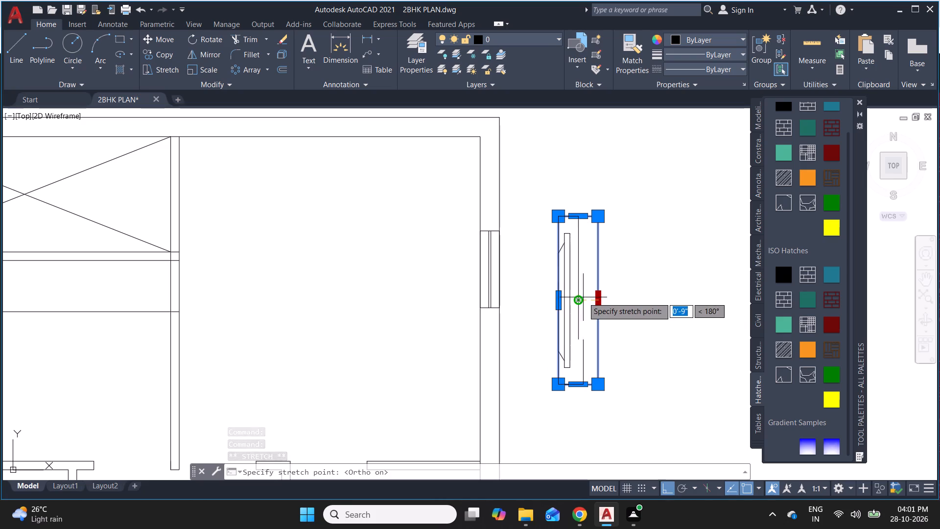
{"action": "left_click", "coordinate": [583, 297]}
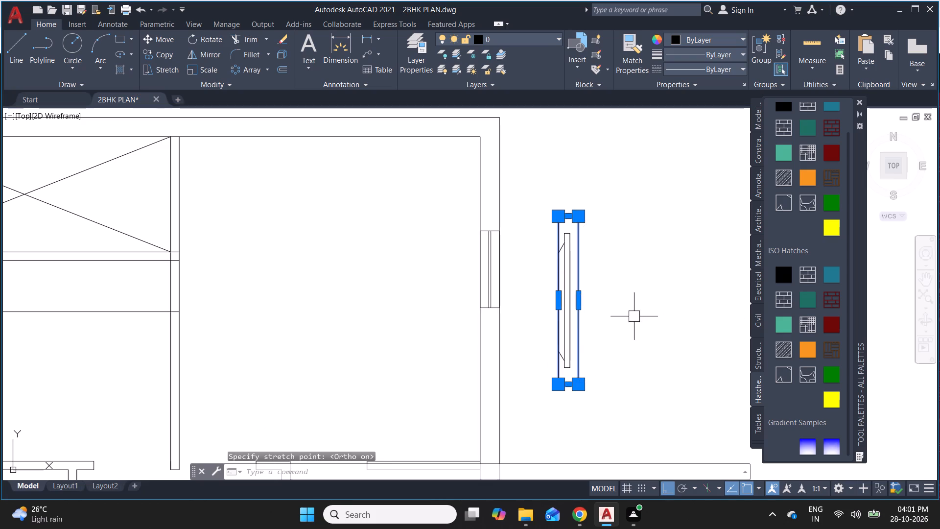
{"action": "key", "text": "Escape"}
Stretch the outer furniture rectangle's right side back outward by about 1".
{"action": "left_click", "coordinate": [581, 310]}
{"action": "scroll", "coordinate": [581, 294], "scroll_direction": "up", "scroll_amount": 4}
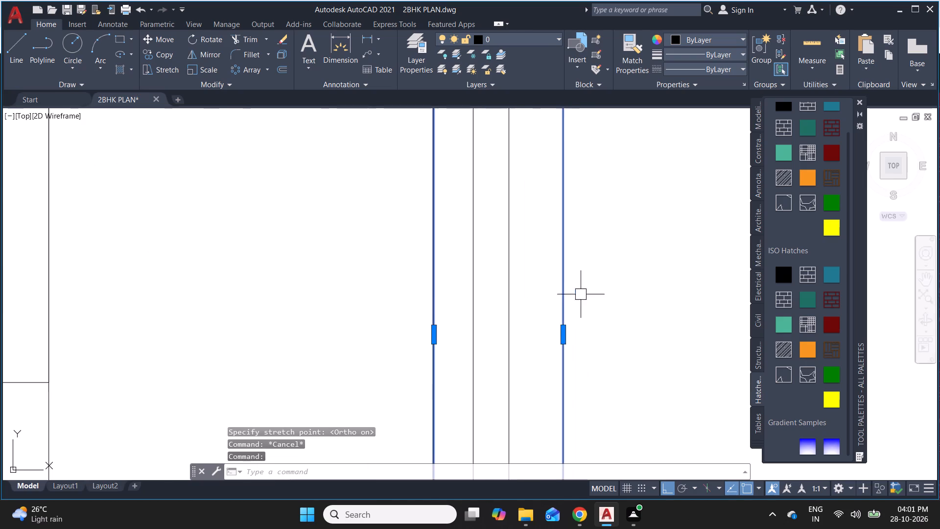
{"action": "left_click", "coordinate": [561, 336]}
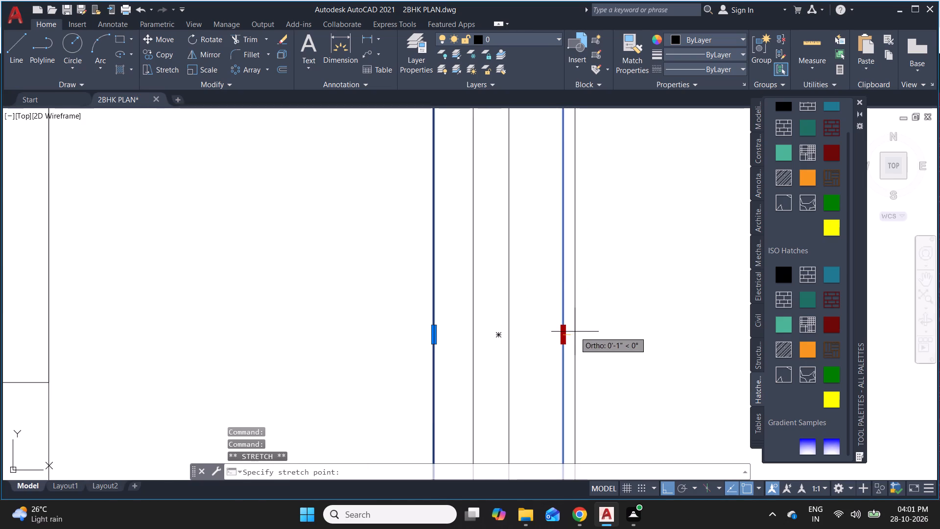
{"action": "left_click", "coordinate": [575, 332]}
{"action": "key", "text": "Escape"}
{"action": "scroll", "coordinate": [586, 337], "scroll_direction": "down", "scroll_amount": 4}
{"action": "key", "text": "Escape"}
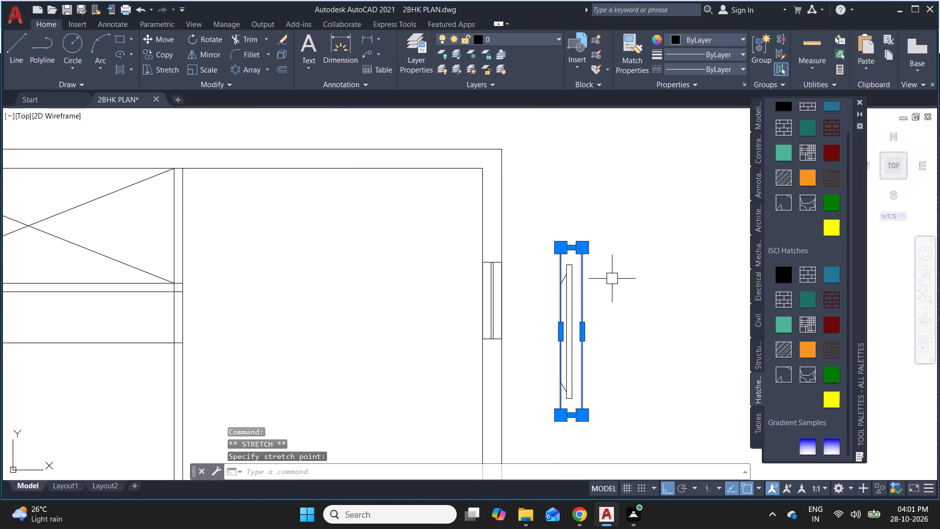
{"action": "left_click", "coordinate": [617, 269]}
{"action": "key", "text": "Escape"}
{"action": "key", "text": "Escape"}
{"action": "key", "text": "Escape"}
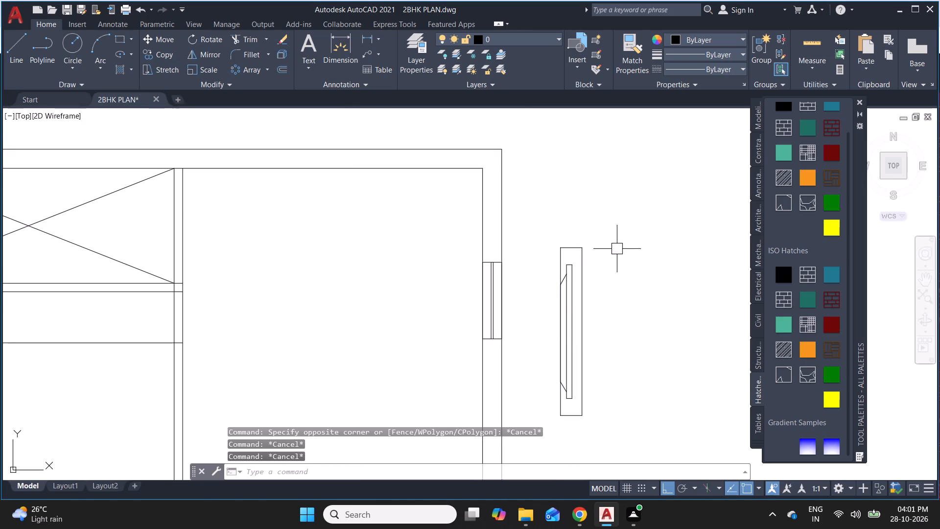
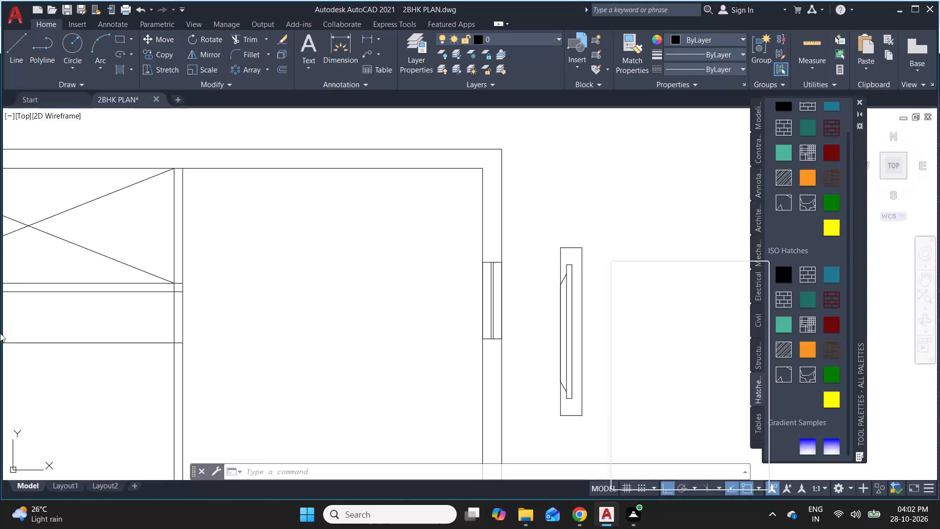
Copy the furniture symbol from outside the plan into the upper-right room, its tapered side against the room's left wall.
{"action": "key", "text": "Escape"}
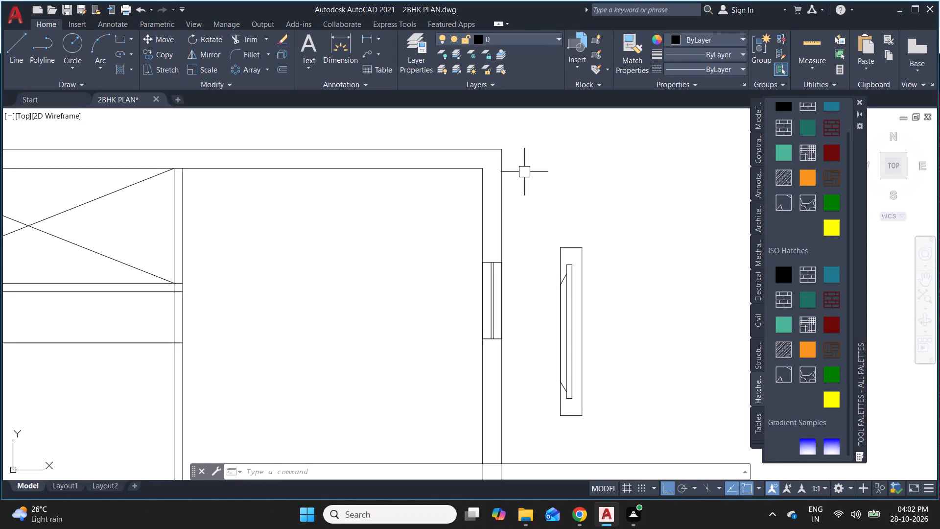
{"action": "scroll", "coordinate": [605, 288], "scroll_direction": "down", "scroll_amount": 3}
{"action": "left_click", "coordinate": [615, 341]}
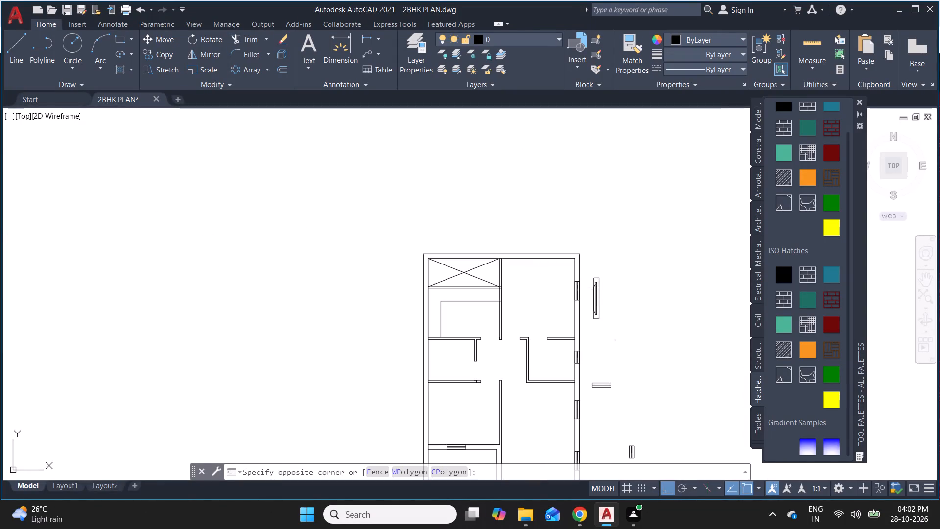
{"action": "left_click", "coordinate": [587, 264]}
{"action": "scroll", "coordinate": [607, 282], "scroll_direction": "up", "scroll_amount": 3}
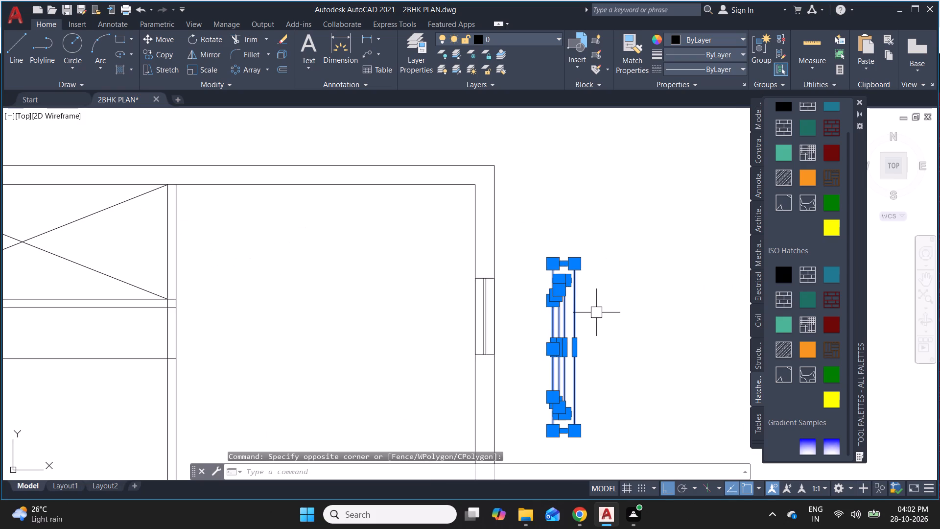
{"action": "key", "text": "c"}
{"action": "key", "text": "o"}
{"action": "key", "text": "Return"}
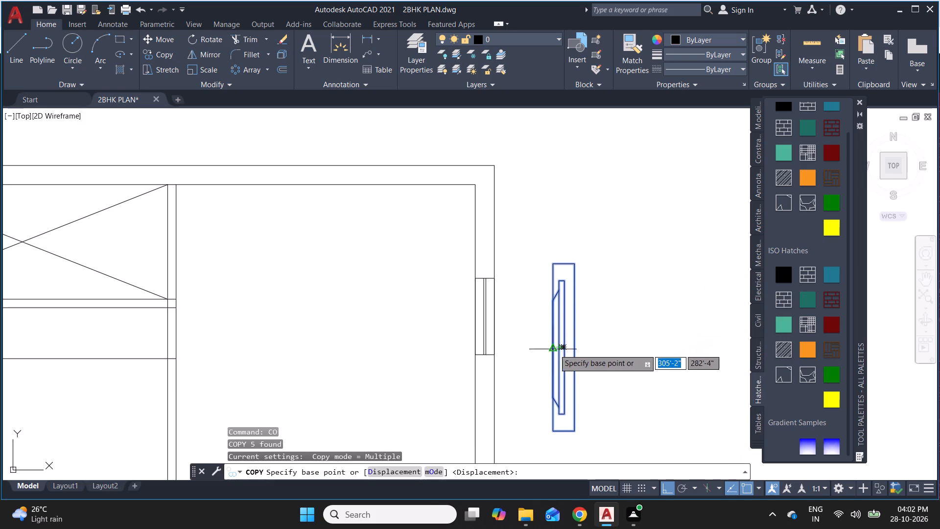
{"action": "scroll", "coordinate": [552, 344], "scroll_direction": "up", "scroll_amount": 4}
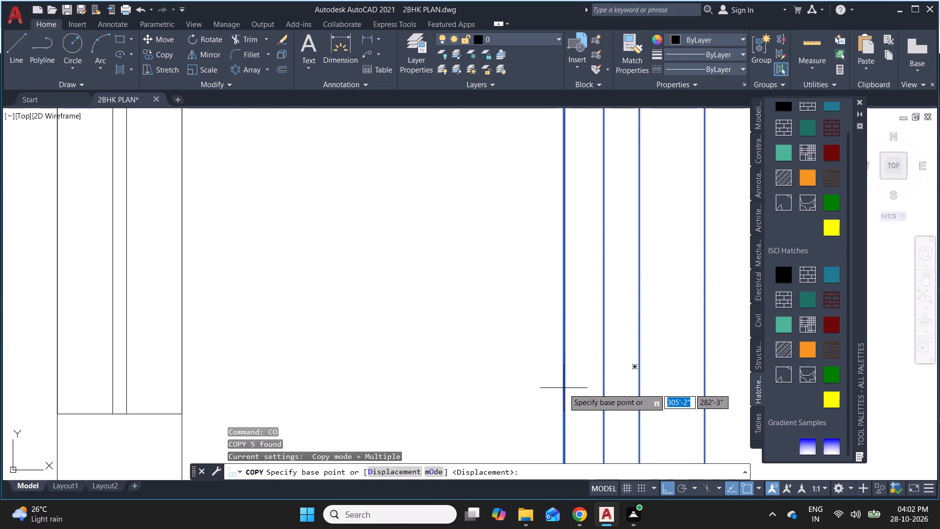
{"action": "left_click", "coordinate": [563, 377]}
{"action": "scroll", "coordinate": [492, 349], "scroll_direction": "down", "scroll_amount": 5}
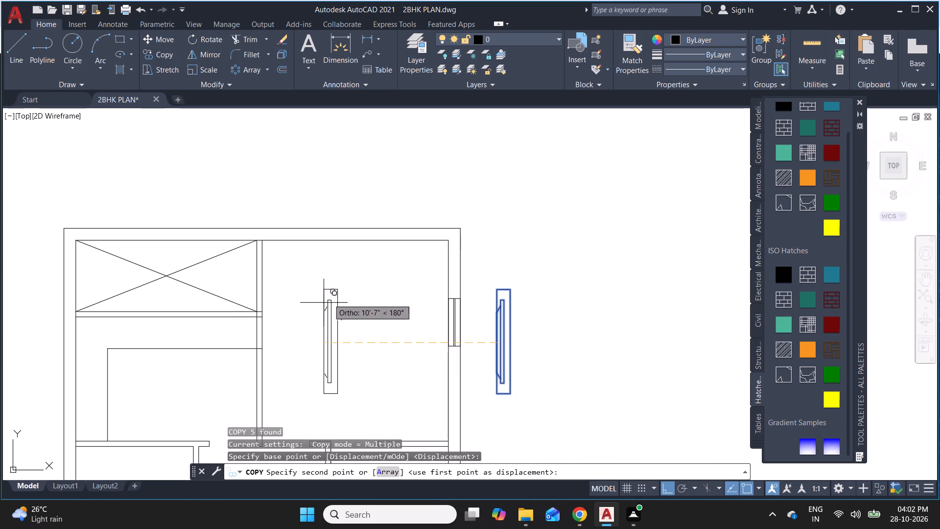
{"action": "scroll", "coordinate": [328, 281], "scroll_direction": "down", "scroll_amount": 1}
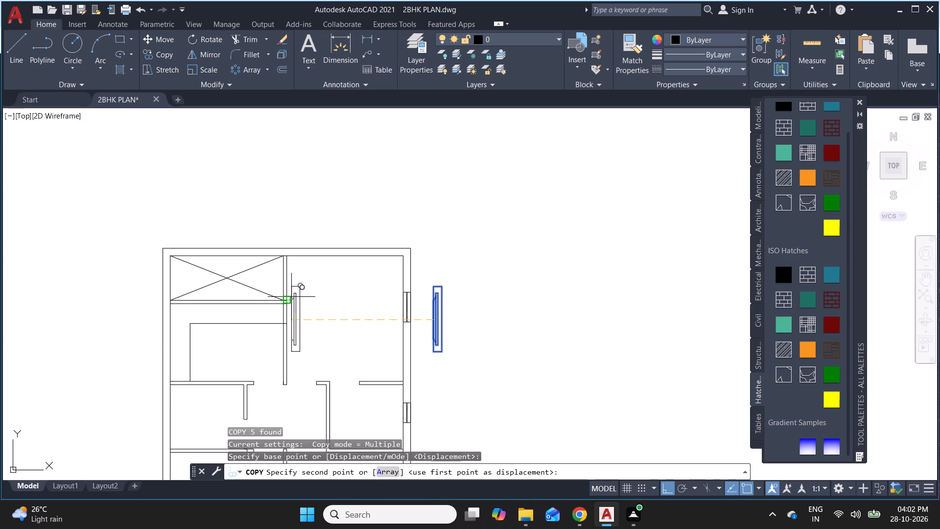
{"action": "key", "text": "F8"}
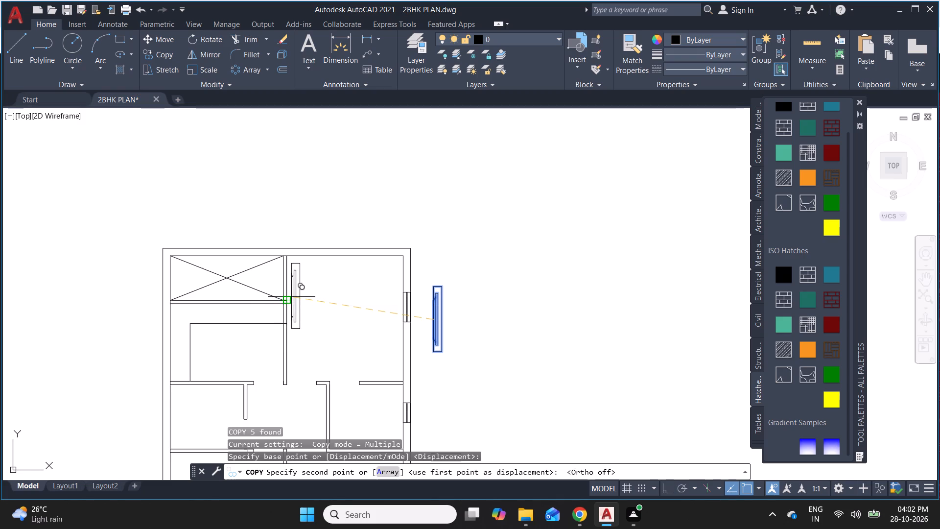
{"action": "scroll", "coordinate": [288, 329], "scroll_direction": "up", "scroll_amount": 2}
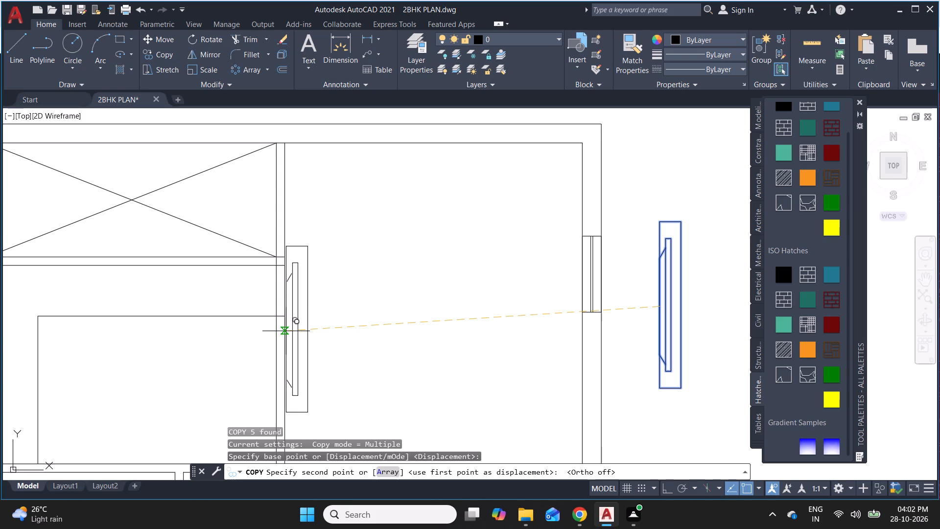
{"action": "scroll", "coordinate": [286, 331], "scroll_direction": "up", "scroll_amount": 1}
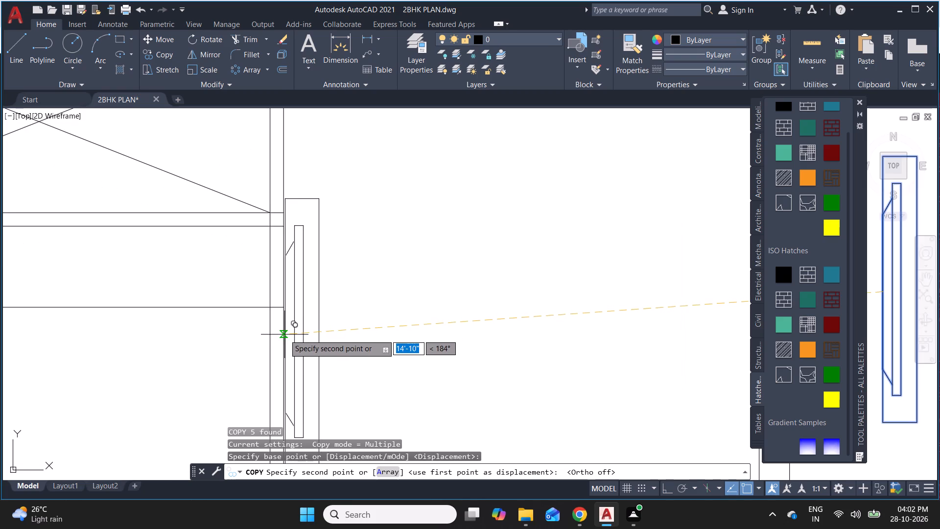
{"action": "left_click", "coordinate": [283, 325]}
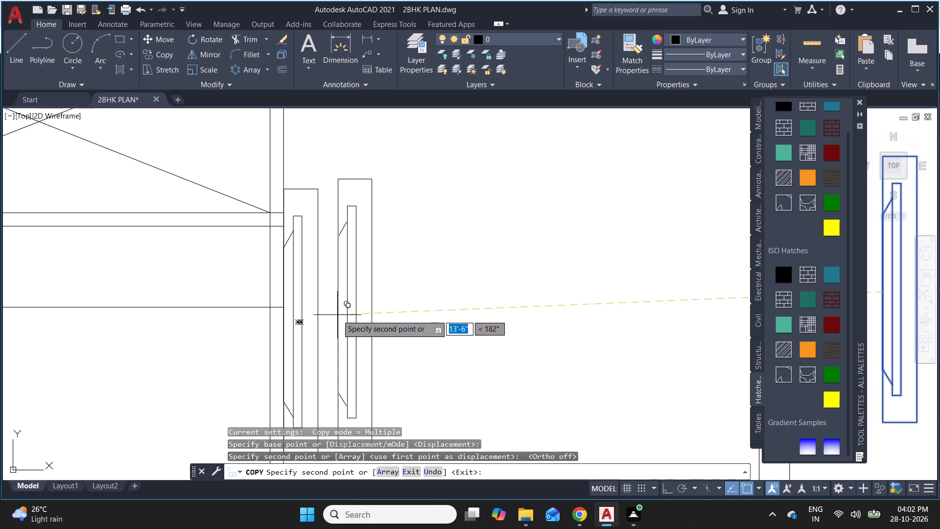
{"action": "scroll", "coordinate": [328, 240], "scroll_direction": "down", "scroll_amount": 2}
{"action": "scroll", "coordinate": [433, 252], "scroll_direction": "down", "scroll_amount": 1}
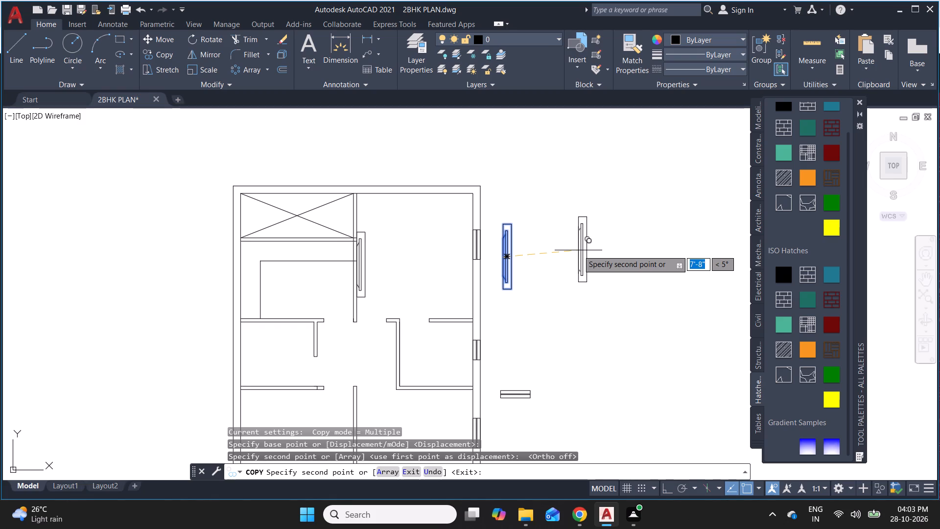
{"action": "key", "text": "Escape"}
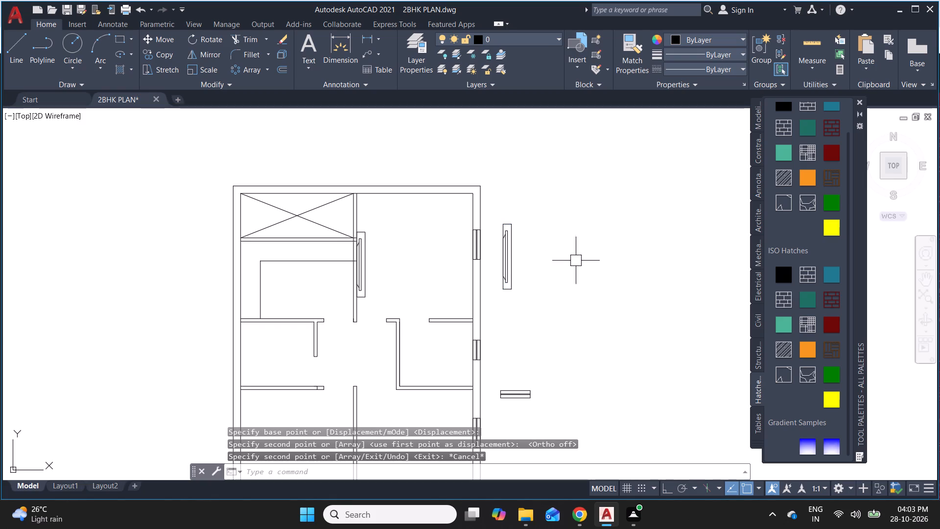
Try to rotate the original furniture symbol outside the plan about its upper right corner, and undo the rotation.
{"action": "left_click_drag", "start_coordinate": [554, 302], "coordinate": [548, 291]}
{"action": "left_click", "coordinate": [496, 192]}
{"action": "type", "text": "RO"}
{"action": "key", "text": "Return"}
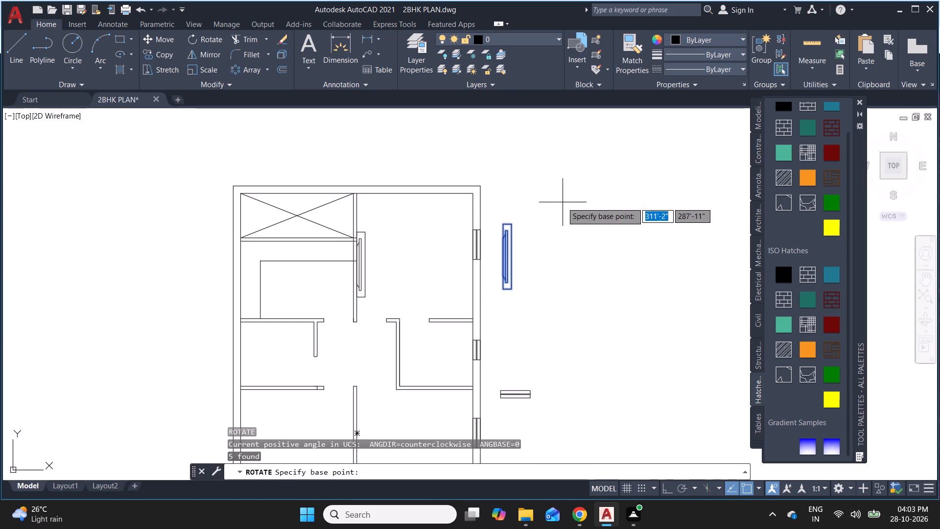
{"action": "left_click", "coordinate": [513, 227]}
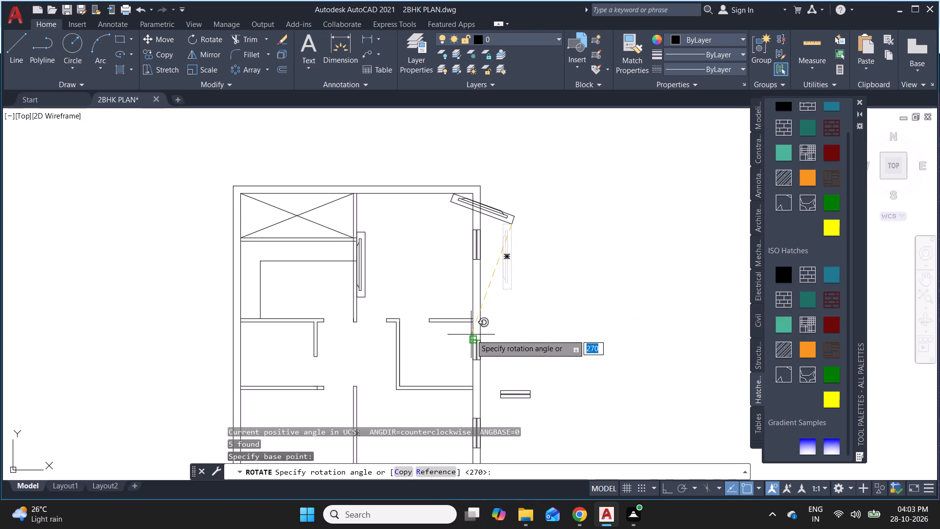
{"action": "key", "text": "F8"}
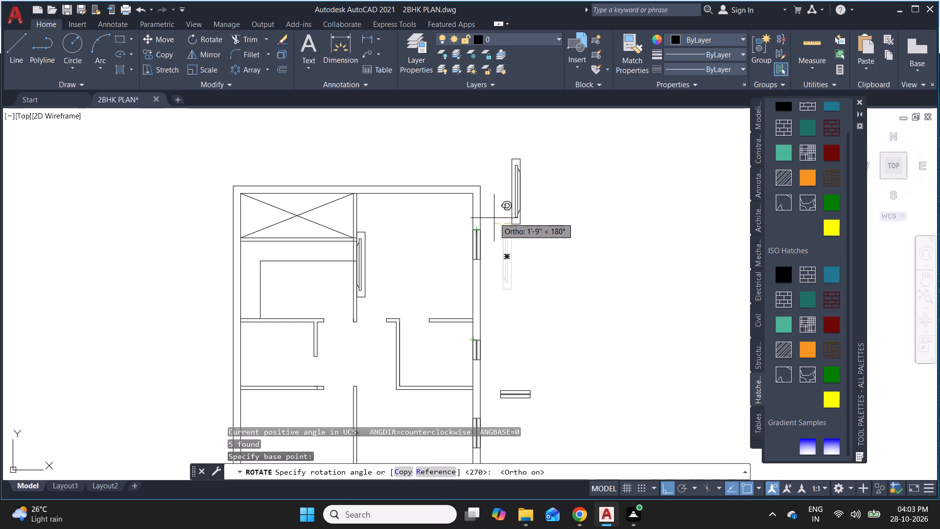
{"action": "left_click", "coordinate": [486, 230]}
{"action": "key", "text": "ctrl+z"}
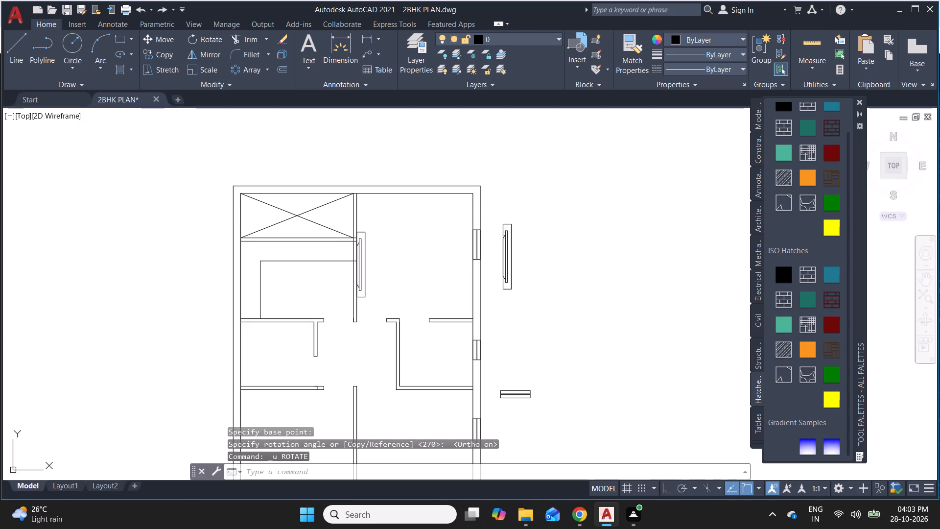
Rotate the original furniture symbol 180° about its upper right corner with Ortho on, turning its tapered side to the right.
{"action": "left_click_drag", "start_coordinate": [536, 327], "coordinate": [527, 313]}
{"action": "left_click", "coordinate": [500, 208]}
{"action": "type", "text": "RO"}
{"action": "key", "text": "Return"}
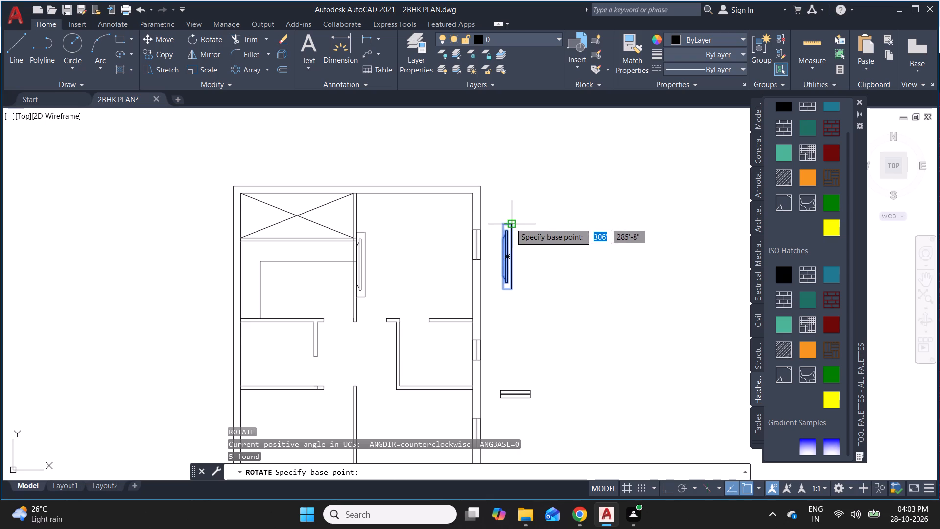
{"action": "left_click", "coordinate": [511, 223]}
{"action": "key", "text": "F8"}
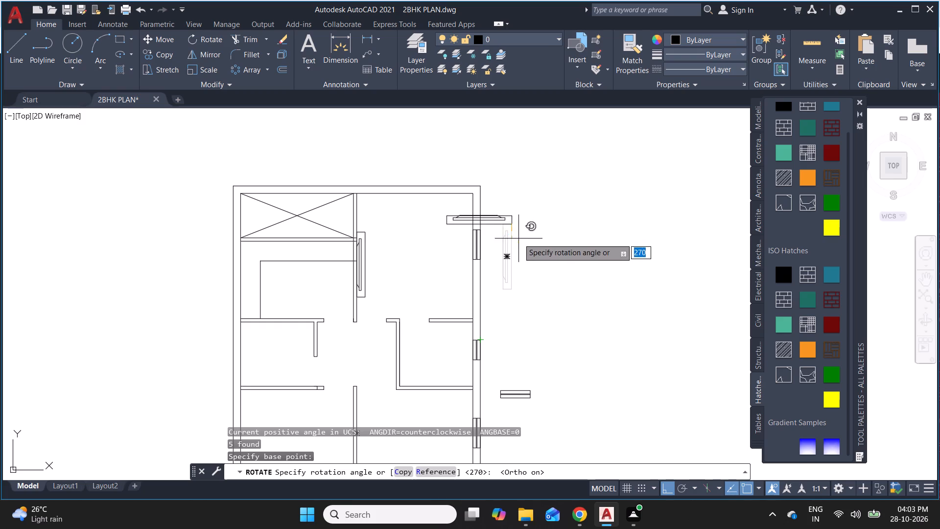
{"action": "left_click", "coordinate": [492, 214]}
{"action": "key", "text": "Escape"}
{"action": "key", "text": "Escape"}
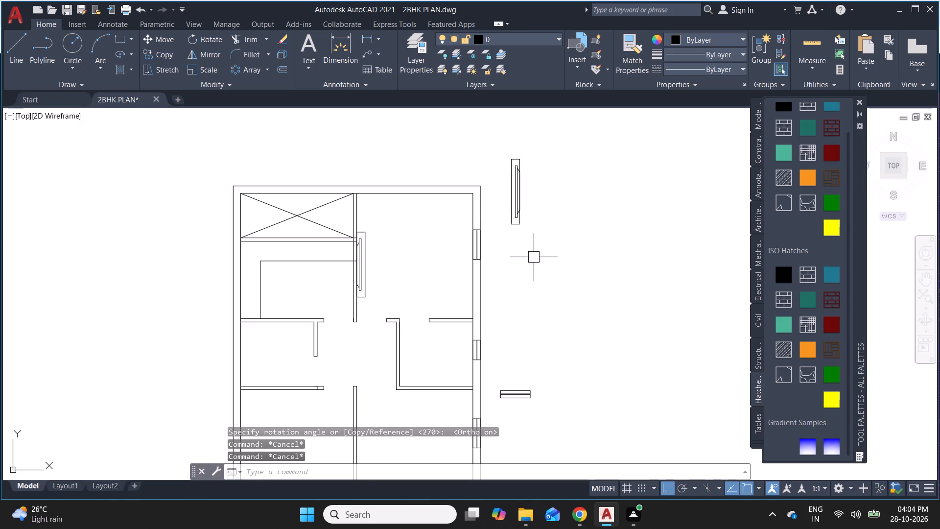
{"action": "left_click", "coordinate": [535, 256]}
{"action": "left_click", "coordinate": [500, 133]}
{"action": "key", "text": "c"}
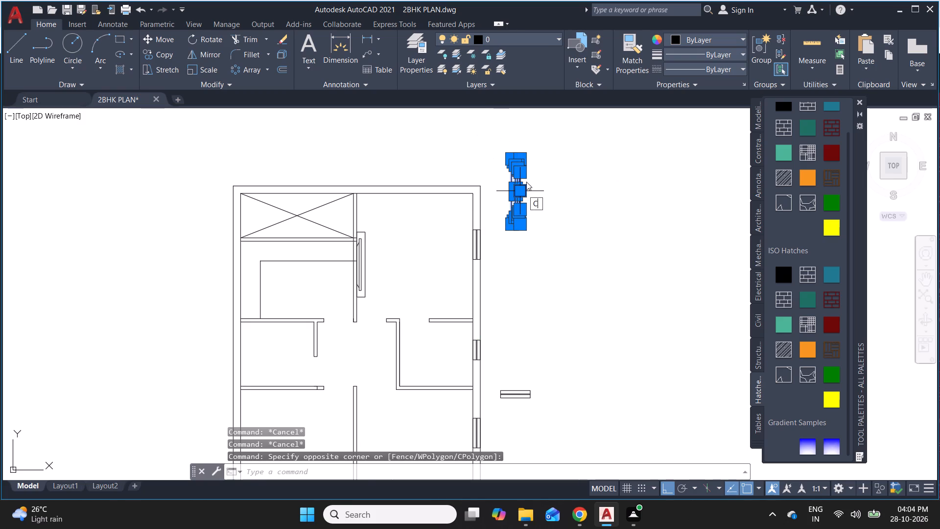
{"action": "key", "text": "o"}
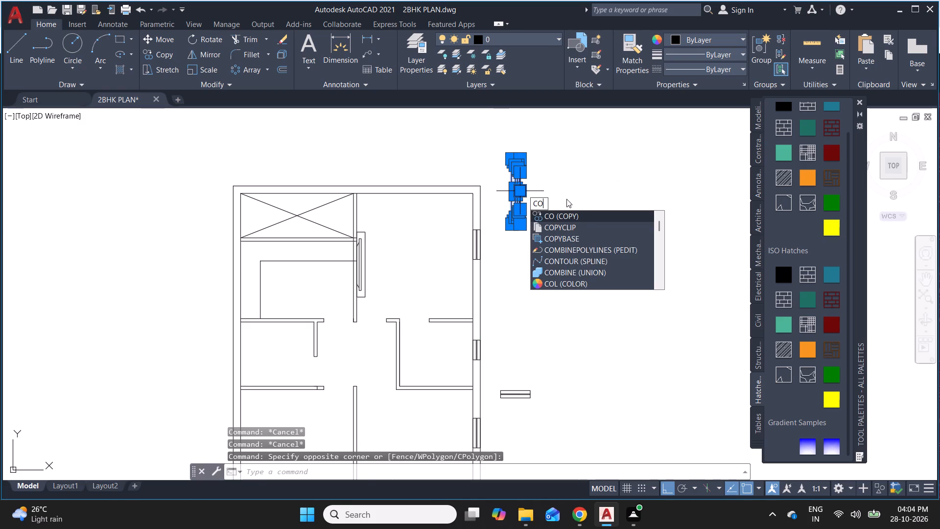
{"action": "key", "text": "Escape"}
Copy the rotated furniture symbol into the left middle room, its tapered side against the room's right wall, with Ortho off.
{"action": "left_click_drag", "start_coordinate": [568, 248], "coordinate": [556, 233]}
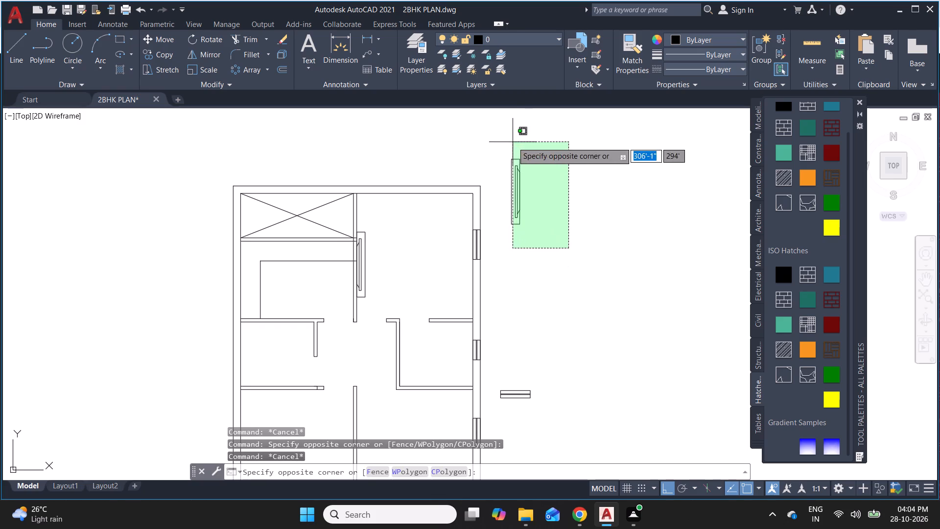
{"action": "left_click", "coordinate": [504, 132]}
{"action": "key", "text": "c"}
{"action": "key", "text": "o"}
{"action": "key", "text": "Return"}
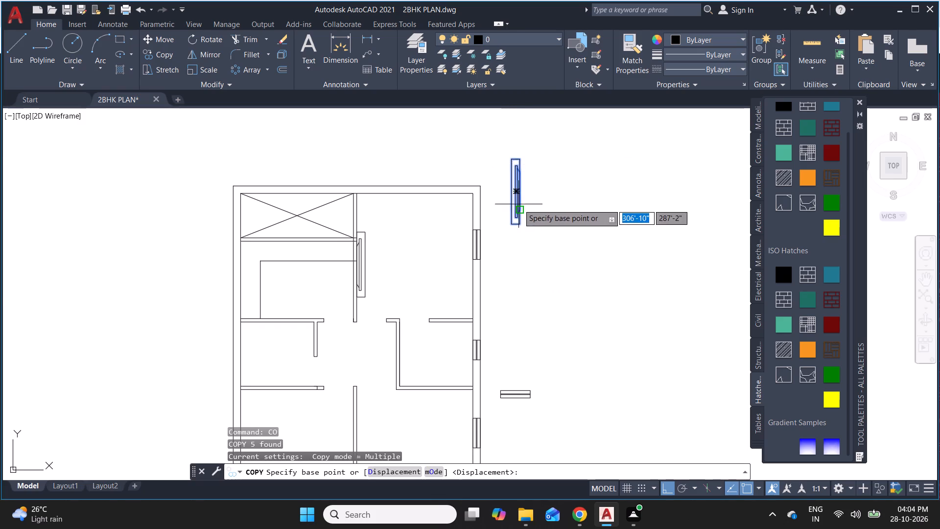
{"action": "scroll", "coordinate": [519, 204], "scroll_direction": "up", "scroll_amount": 3}
{"action": "scroll", "coordinate": [509, 187], "scroll_direction": "down", "scroll_amount": 2}
{"action": "scroll", "coordinate": [513, 157], "scroll_direction": "up", "scroll_amount": 2}
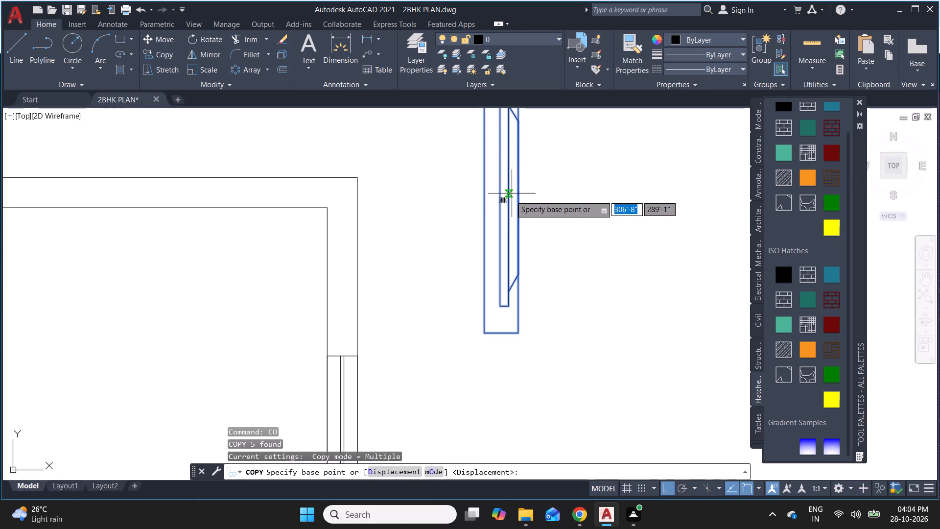
{"action": "left_click", "coordinate": [518, 195]}
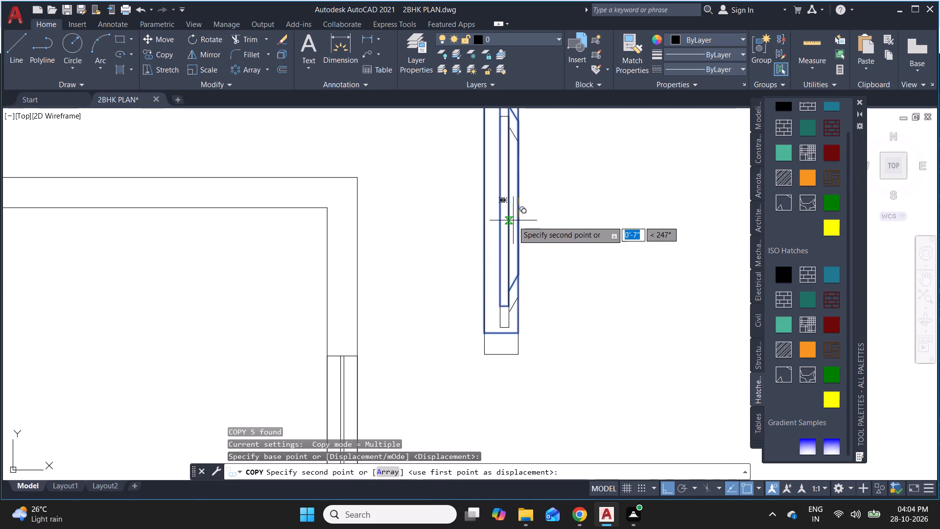
{"action": "scroll", "coordinate": [512, 222], "scroll_direction": "down", "scroll_amount": 7}
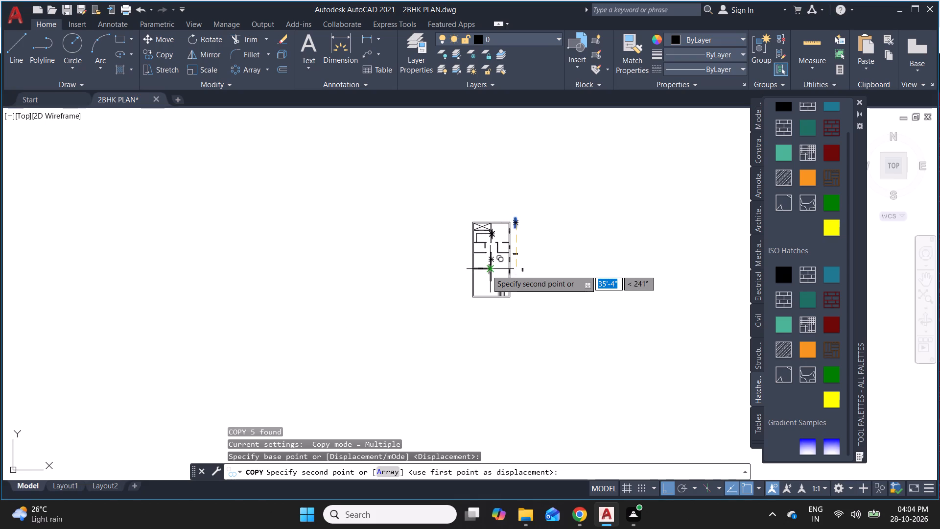
{"action": "key", "text": "F8"}
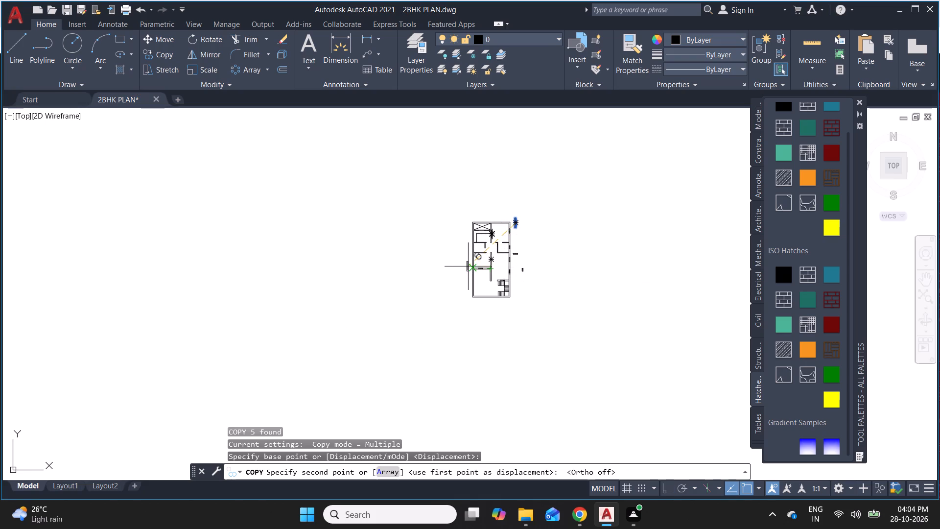
{"action": "scroll", "coordinate": [475, 292], "scroll_direction": "up", "scroll_amount": 4}
{"action": "scroll", "coordinate": [510, 236], "scroll_direction": "down", "scroll_amount": 2}
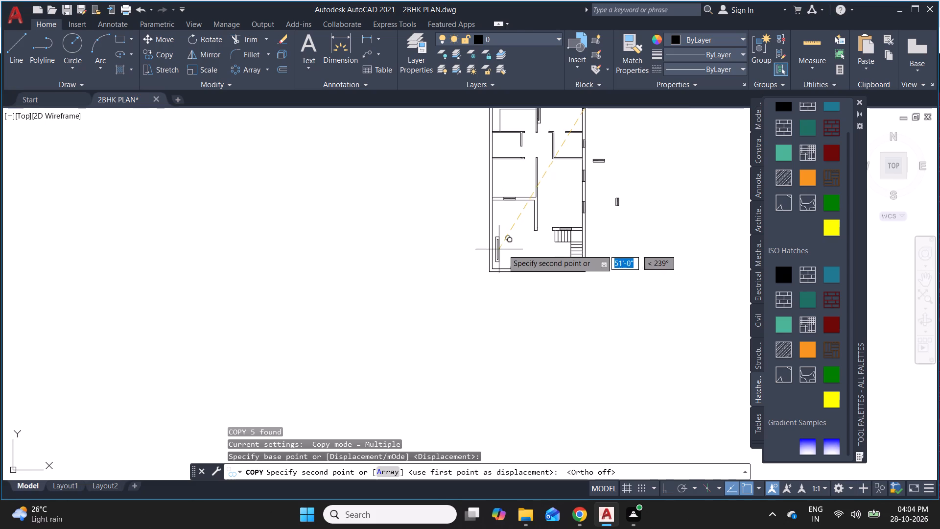
{"action": "scroll", "coordinate": [522, 175], "scroll_direction": "up", "scroll_amount": 3}
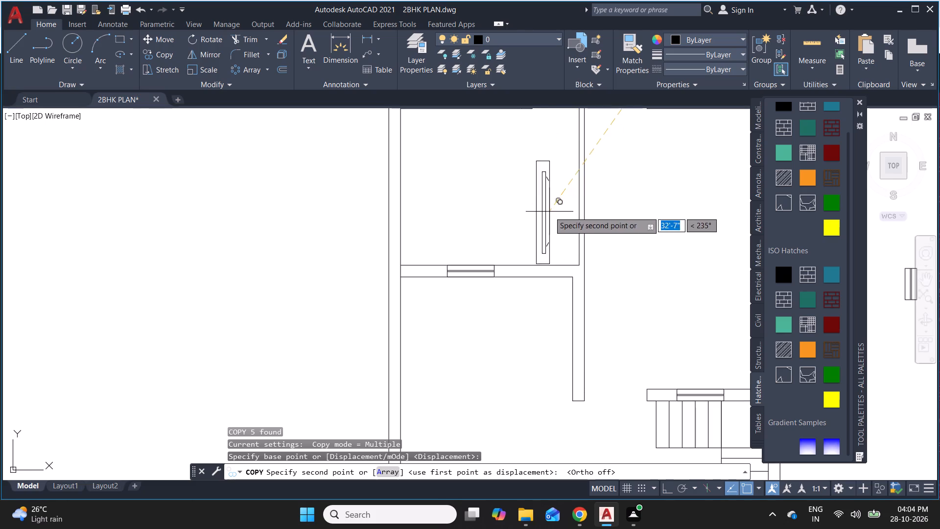
{"action": "scroll", "coordinate": [549, 212], "scroll_direction": "down", "scroll_amount": 2}
{"action": "scroll", "coordinate": [559, 202], "scroll_direction": "up", "scroll_amount": 3}
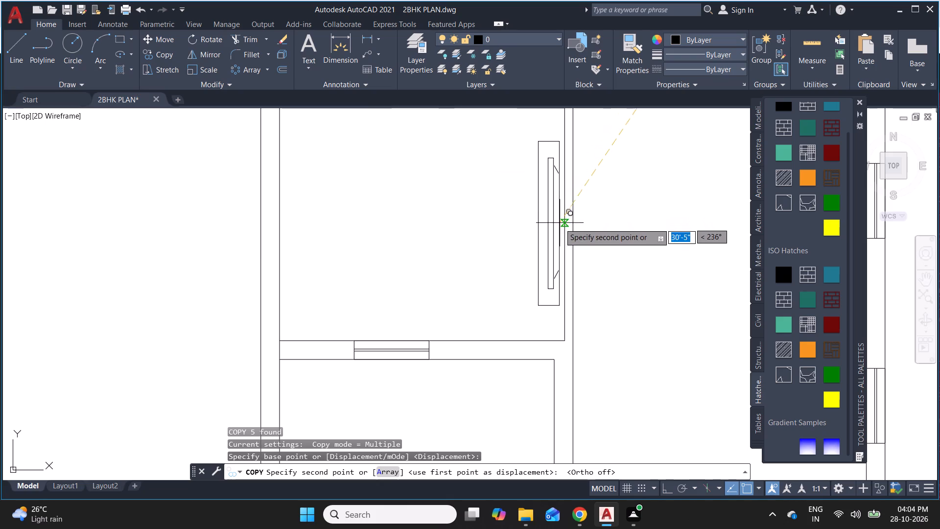
{"action": "scroll", "coordinate": [564, 234], "scroll_direction": "up", "scroll_amount": 4}
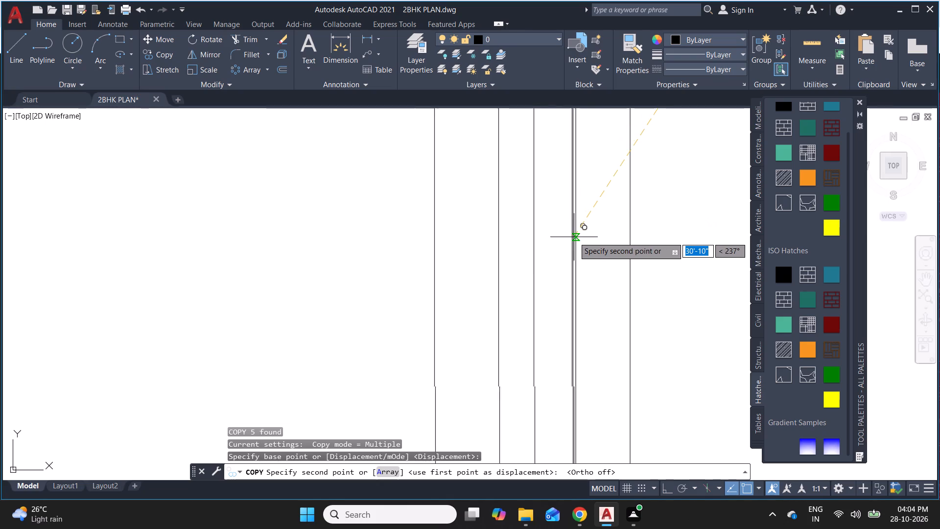
{"action": "left_click", "coordinate": [575, 234]}
{"action": "scroll", "coordinate": [546, 247], "scroll_direction": "down", "scroll_amount": 6}
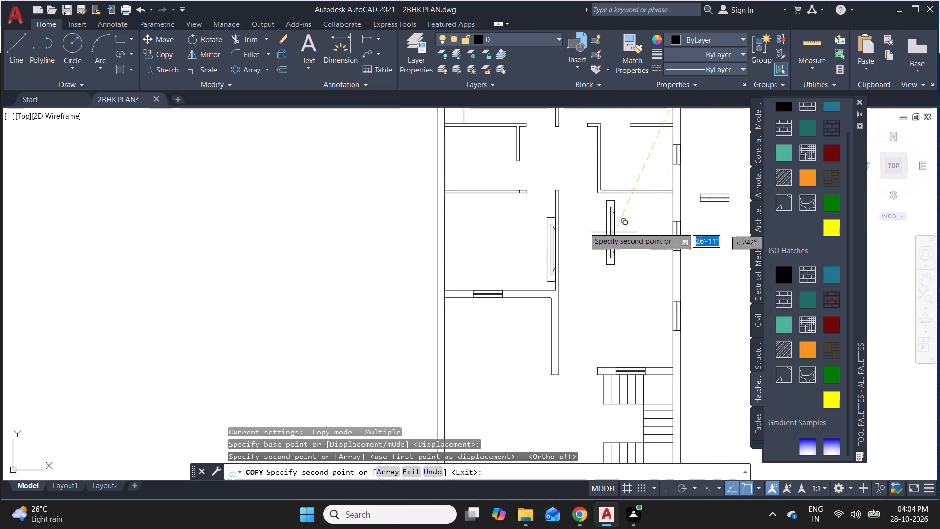
{"action": "scroll", "coordinate": [434, 226], "scroll_direction": "down", "scroll_amount": 2}
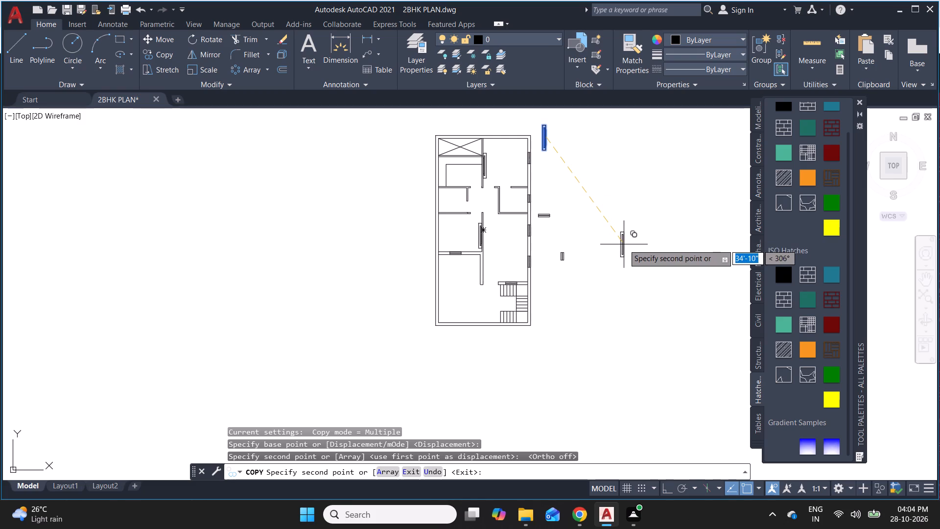
{"action": "key", "text": "Escape"}
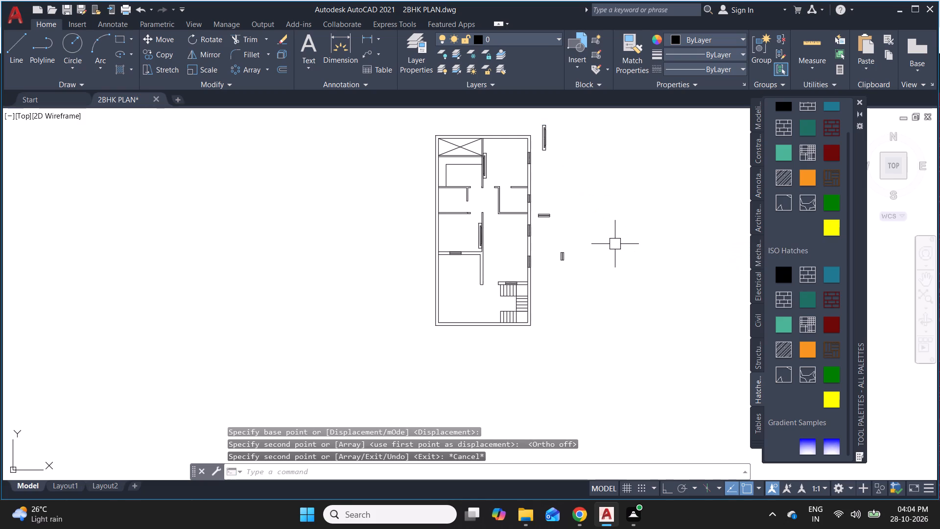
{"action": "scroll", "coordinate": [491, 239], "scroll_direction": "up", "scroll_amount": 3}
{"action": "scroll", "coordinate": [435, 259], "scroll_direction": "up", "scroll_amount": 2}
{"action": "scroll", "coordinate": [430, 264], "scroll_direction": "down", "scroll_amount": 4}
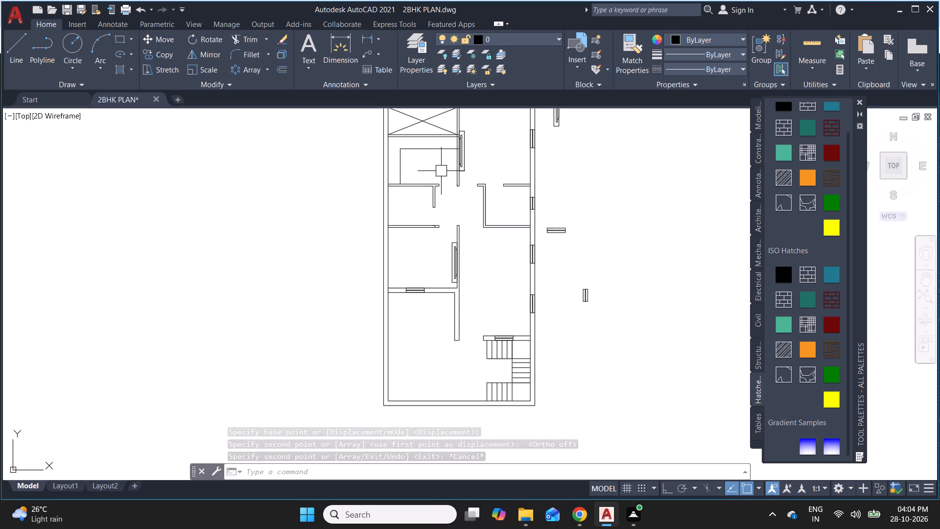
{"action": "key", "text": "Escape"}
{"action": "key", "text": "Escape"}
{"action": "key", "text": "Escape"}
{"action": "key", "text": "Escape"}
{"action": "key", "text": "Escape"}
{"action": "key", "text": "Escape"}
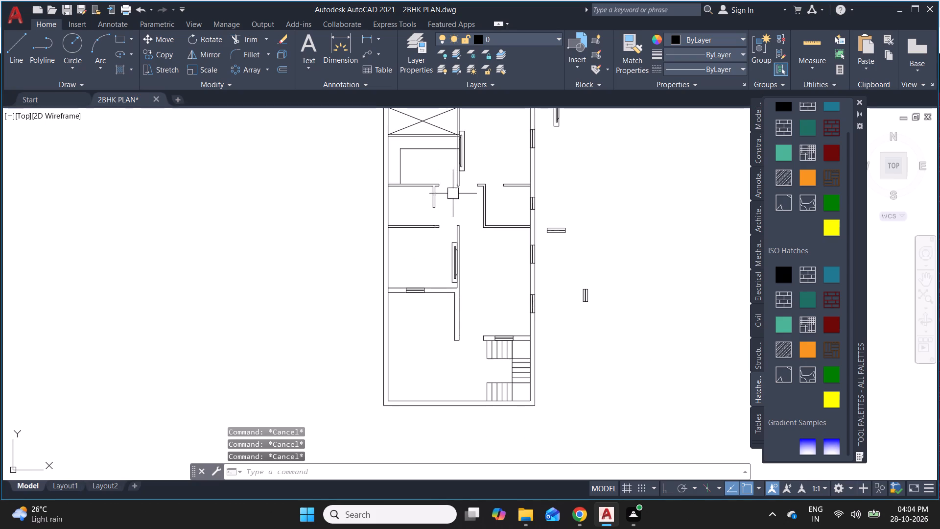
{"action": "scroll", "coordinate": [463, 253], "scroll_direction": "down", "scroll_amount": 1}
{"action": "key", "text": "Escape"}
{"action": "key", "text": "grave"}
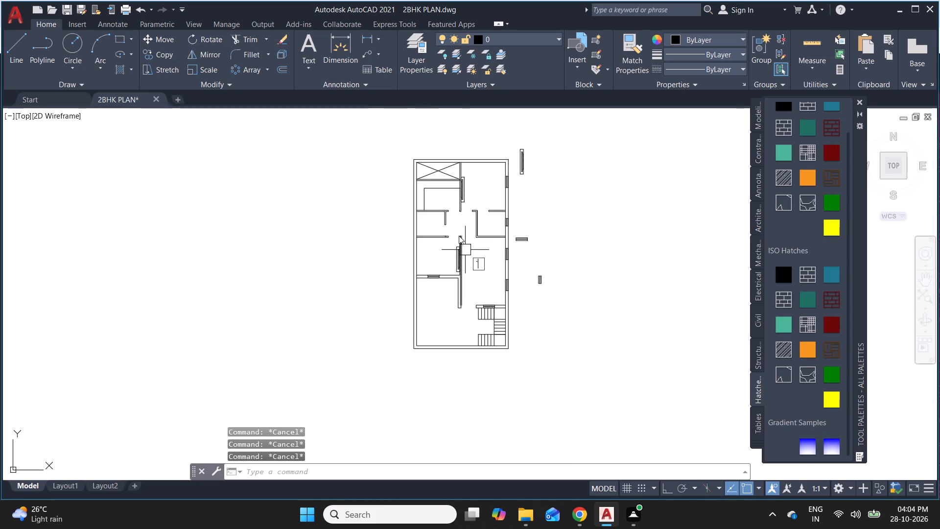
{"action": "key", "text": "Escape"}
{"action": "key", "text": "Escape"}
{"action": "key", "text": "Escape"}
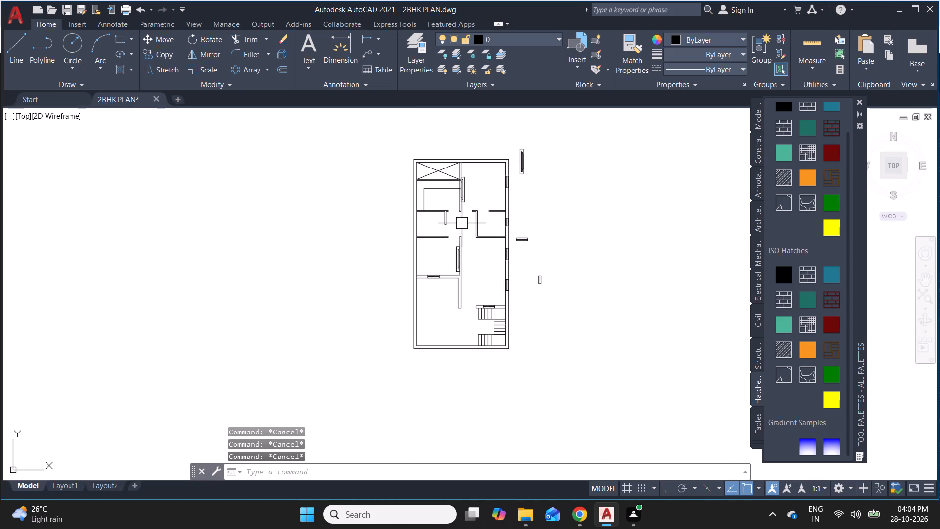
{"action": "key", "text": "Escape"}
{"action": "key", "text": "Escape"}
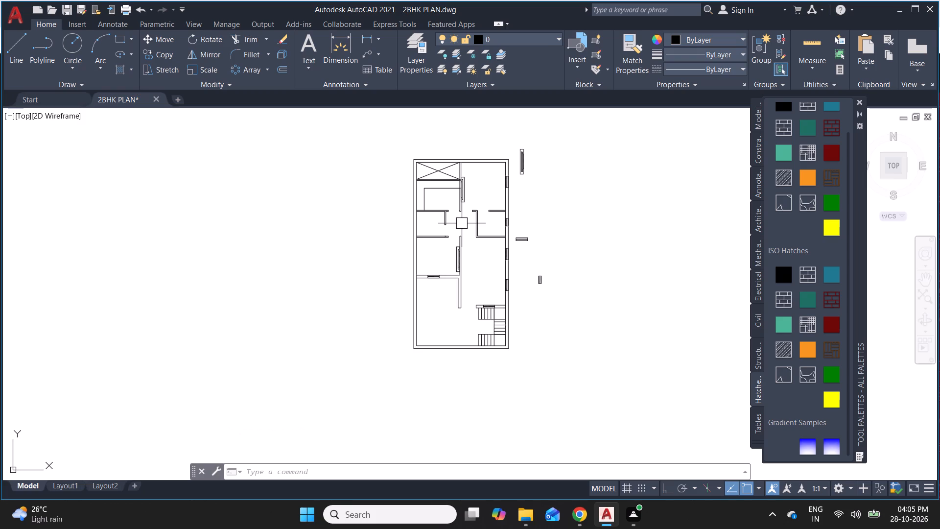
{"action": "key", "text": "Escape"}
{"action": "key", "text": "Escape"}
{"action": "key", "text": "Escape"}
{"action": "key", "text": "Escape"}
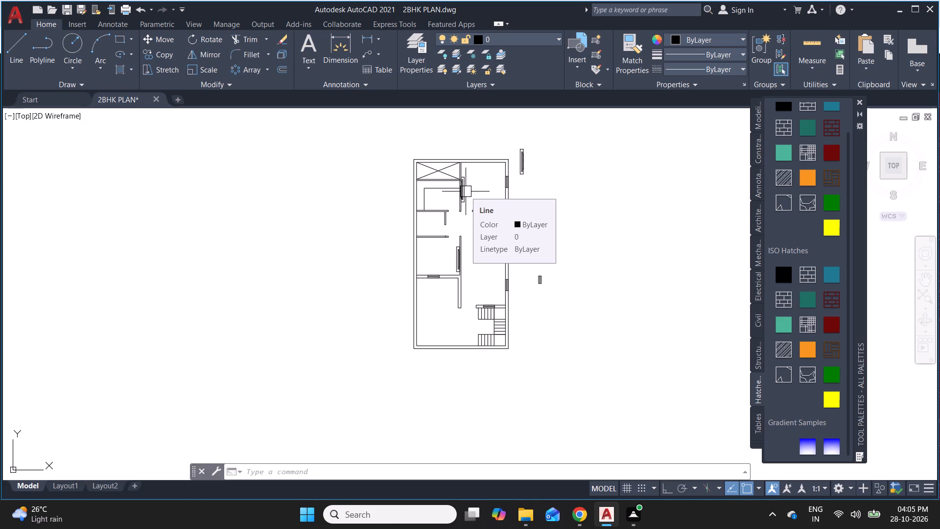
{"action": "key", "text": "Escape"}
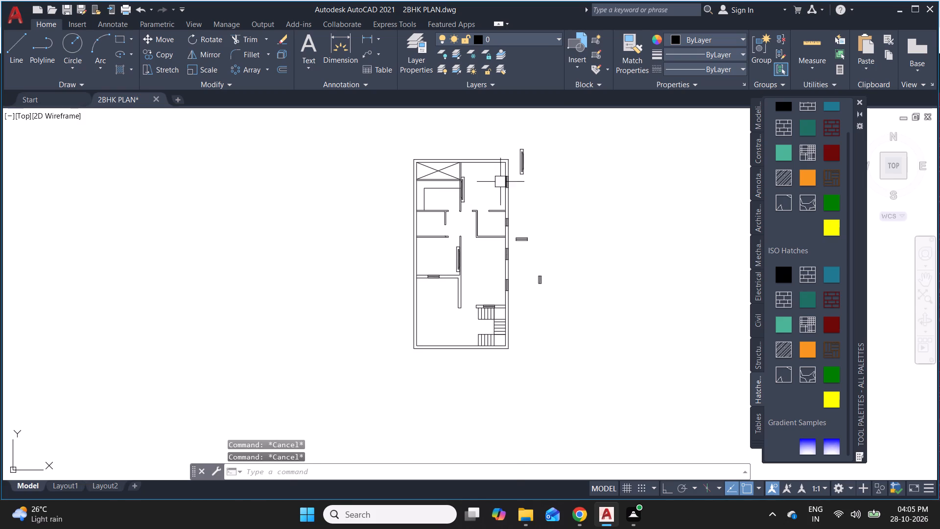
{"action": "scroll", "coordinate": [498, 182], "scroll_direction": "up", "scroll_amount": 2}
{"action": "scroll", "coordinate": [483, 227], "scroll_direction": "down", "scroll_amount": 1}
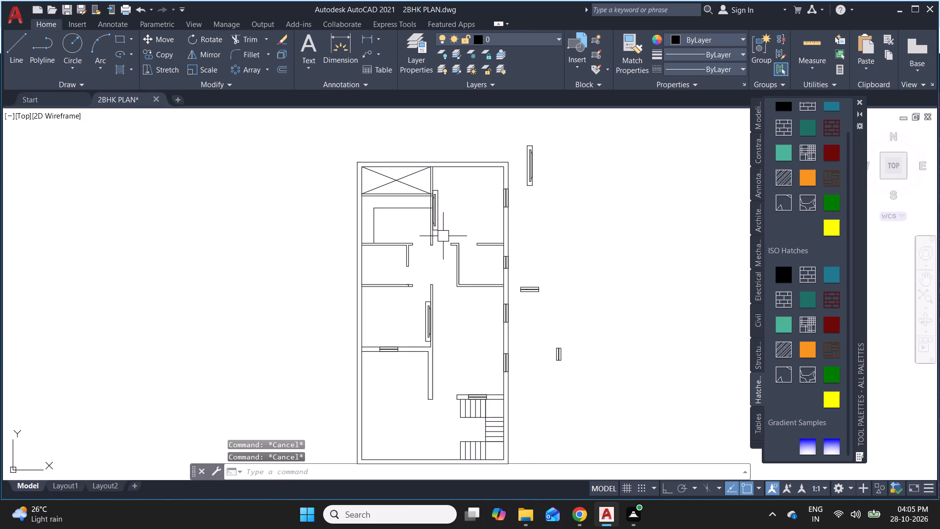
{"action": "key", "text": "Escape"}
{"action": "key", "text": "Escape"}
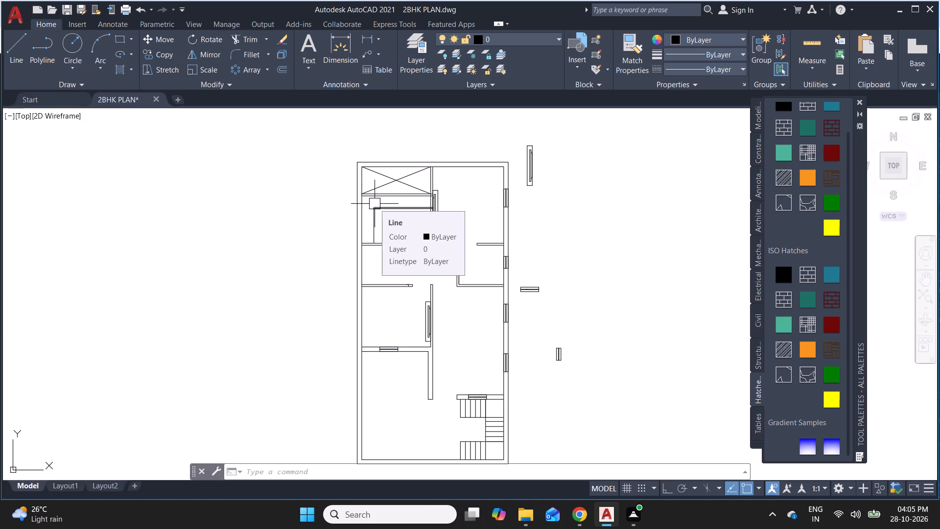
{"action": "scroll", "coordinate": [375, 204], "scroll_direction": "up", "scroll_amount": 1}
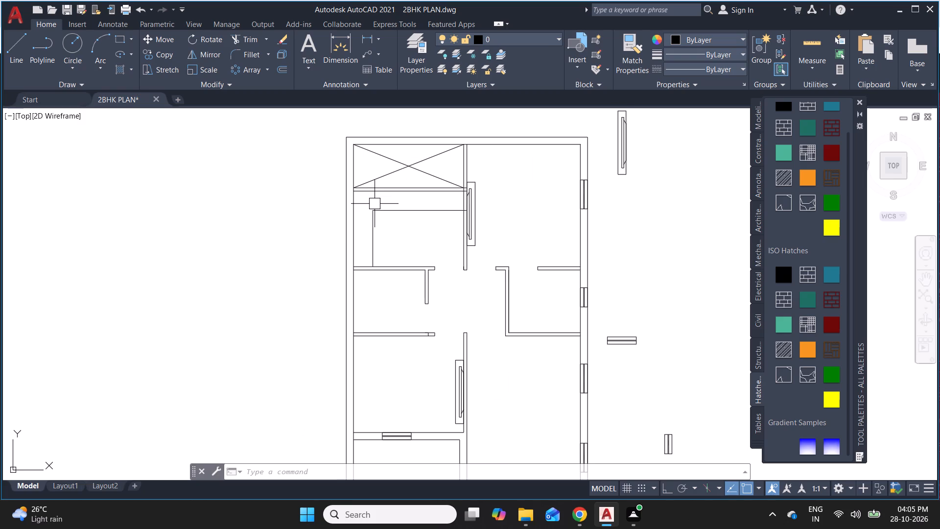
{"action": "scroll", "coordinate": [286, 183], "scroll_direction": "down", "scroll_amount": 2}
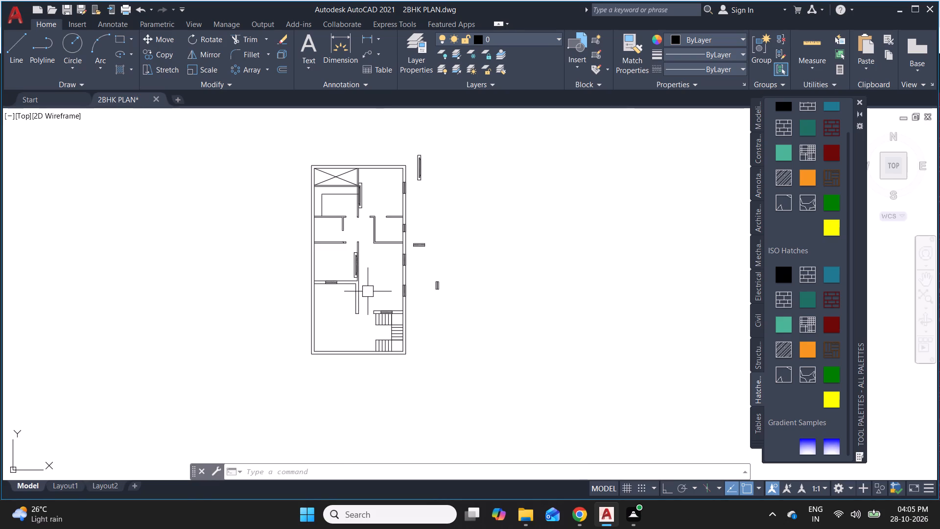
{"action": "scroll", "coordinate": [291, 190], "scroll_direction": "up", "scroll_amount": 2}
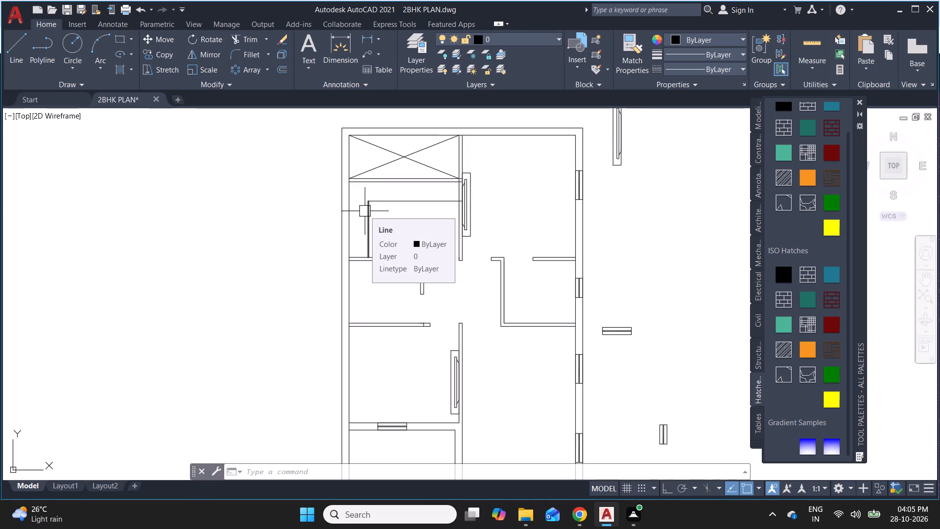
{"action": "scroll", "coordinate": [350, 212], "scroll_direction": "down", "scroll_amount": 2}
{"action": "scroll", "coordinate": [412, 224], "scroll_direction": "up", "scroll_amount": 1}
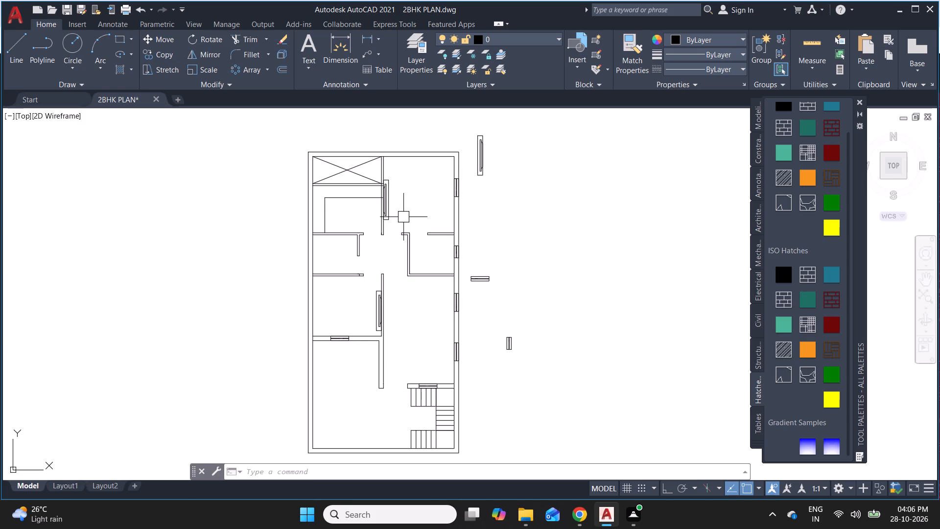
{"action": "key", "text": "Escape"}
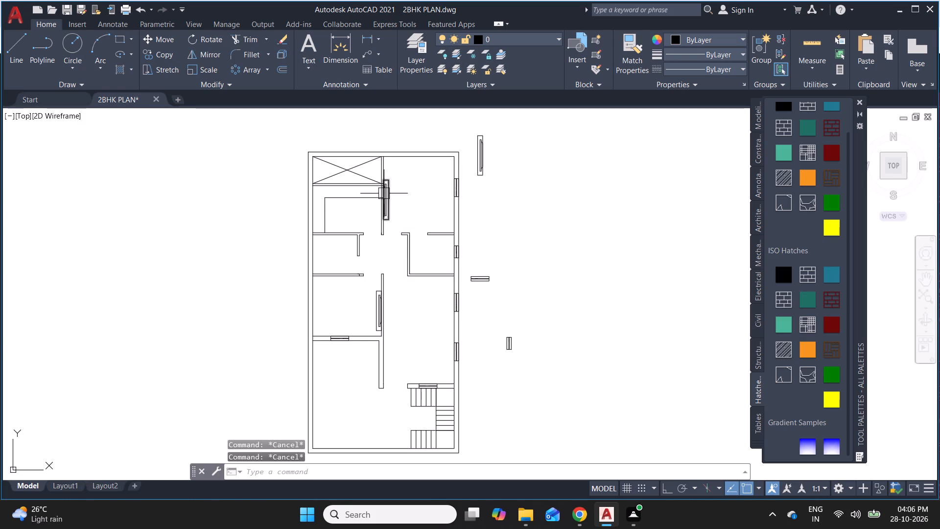
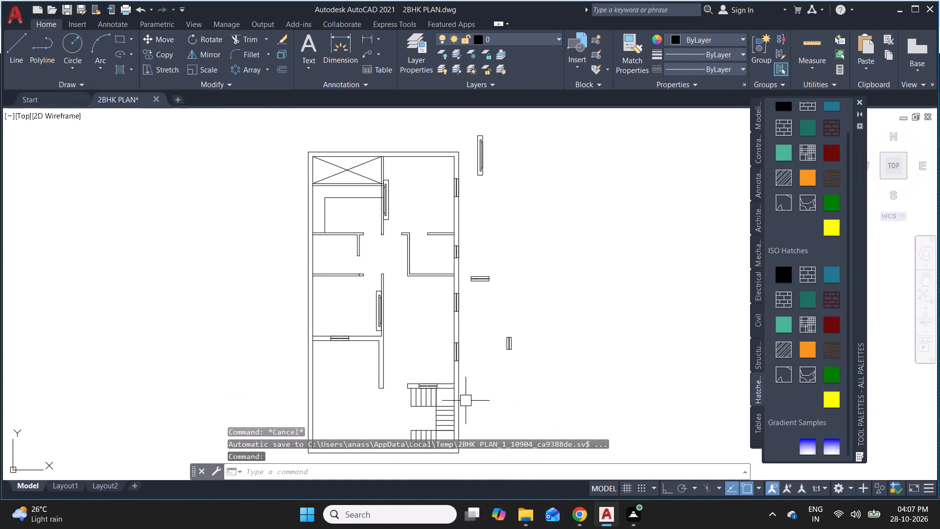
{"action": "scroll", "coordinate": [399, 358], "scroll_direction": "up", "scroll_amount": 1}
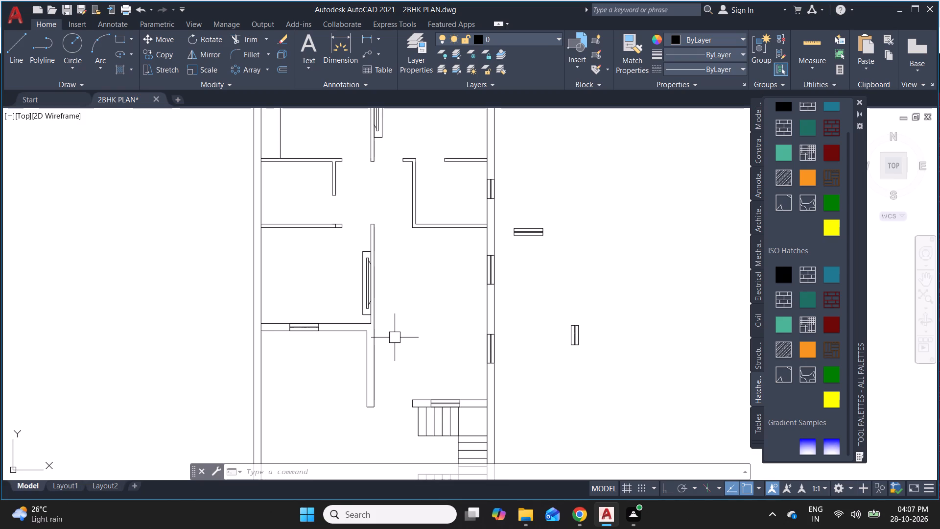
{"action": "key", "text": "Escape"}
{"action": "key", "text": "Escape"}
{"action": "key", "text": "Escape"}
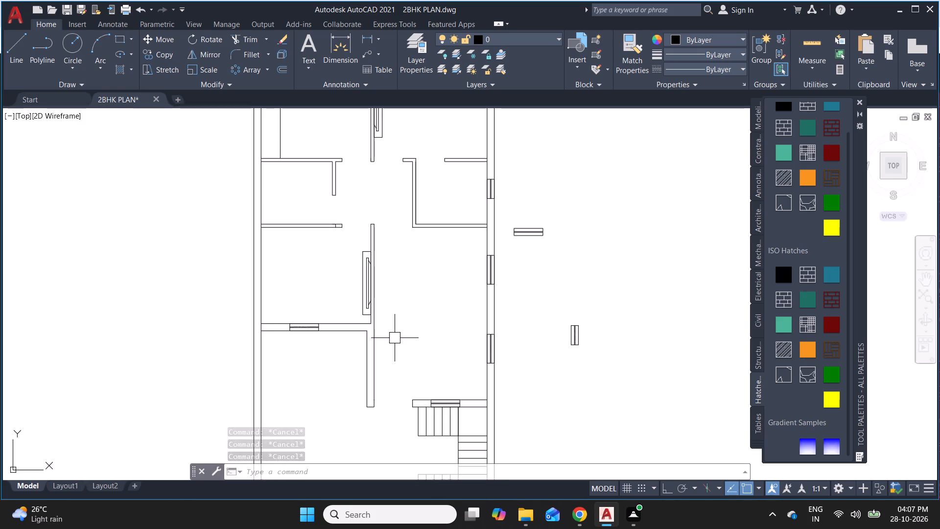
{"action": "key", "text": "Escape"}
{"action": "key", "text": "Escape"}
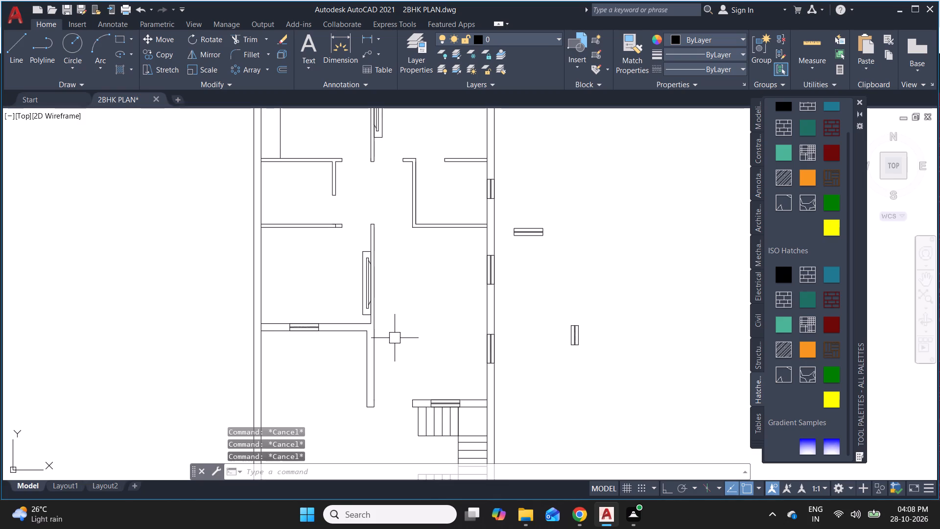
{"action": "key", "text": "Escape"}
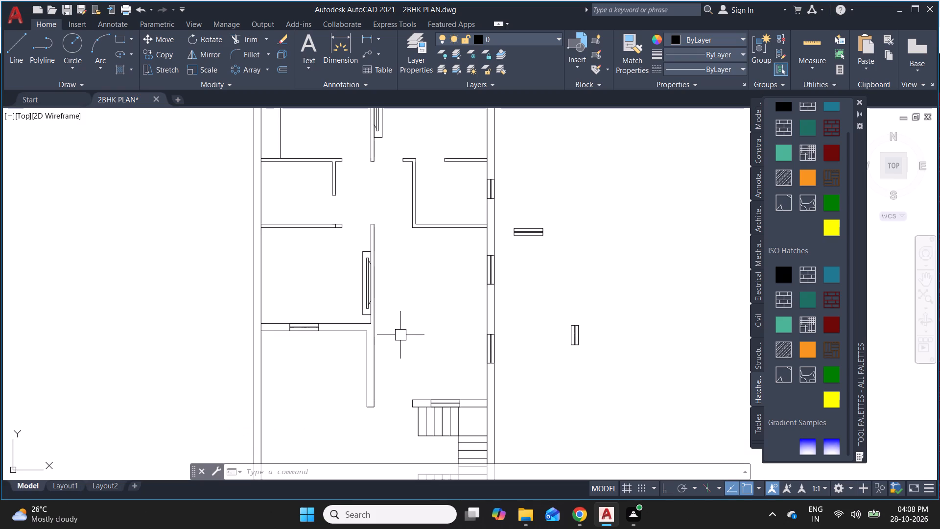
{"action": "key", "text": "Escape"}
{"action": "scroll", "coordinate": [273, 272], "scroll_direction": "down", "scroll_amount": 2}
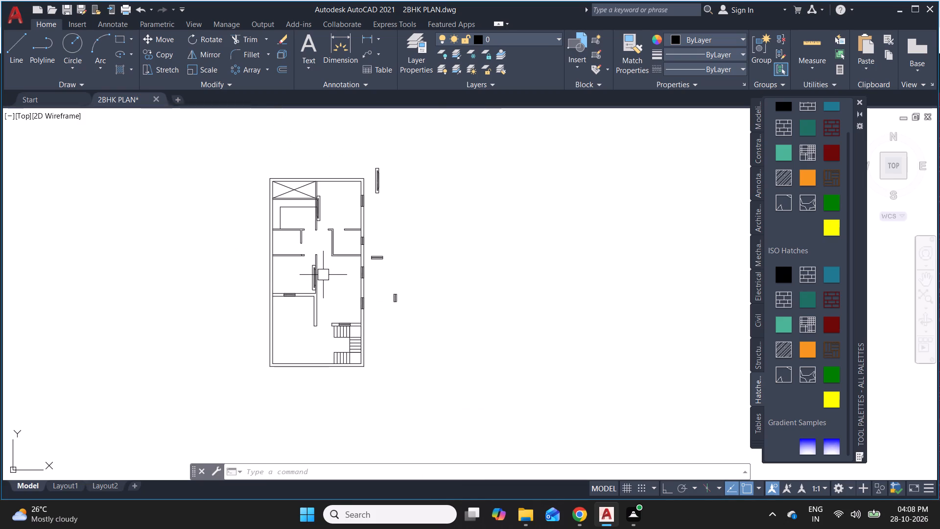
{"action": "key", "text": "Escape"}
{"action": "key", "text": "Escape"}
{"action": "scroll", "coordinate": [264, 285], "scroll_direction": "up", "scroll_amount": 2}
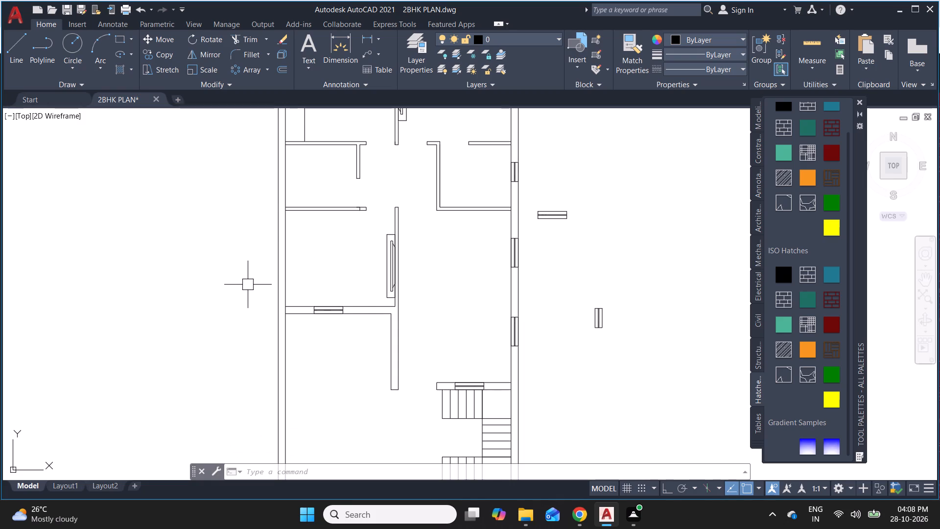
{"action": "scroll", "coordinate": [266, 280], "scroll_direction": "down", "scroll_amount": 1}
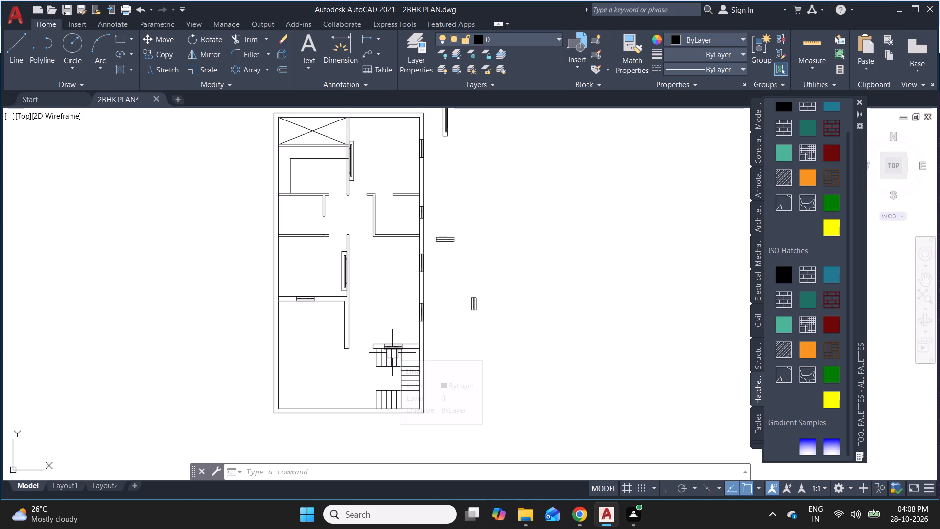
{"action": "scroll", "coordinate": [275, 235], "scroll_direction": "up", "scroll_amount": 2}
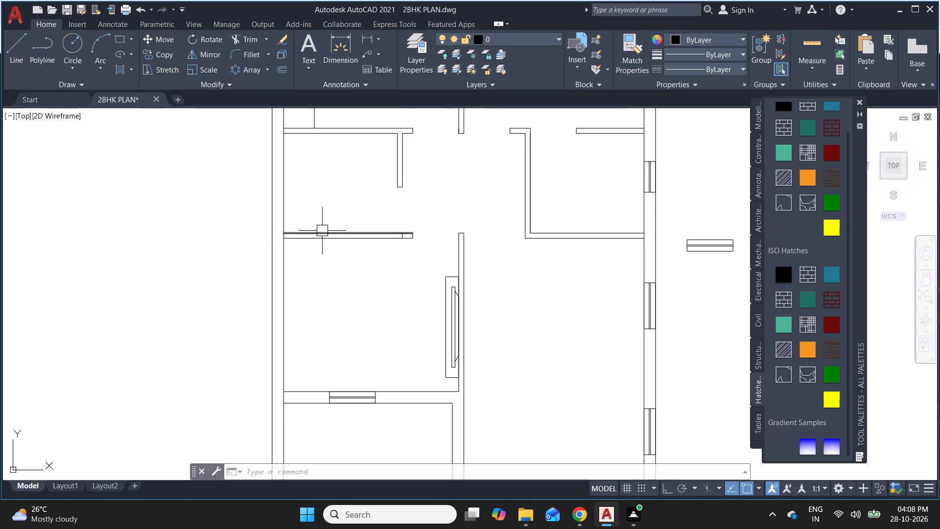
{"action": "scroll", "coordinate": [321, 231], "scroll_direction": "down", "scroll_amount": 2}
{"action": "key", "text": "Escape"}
Insert a Door - Imperial block from the Architectural tool palette into the empty area beside the plan's upper right side.
{"action": "left_click", "coordinate": [756, 154]}
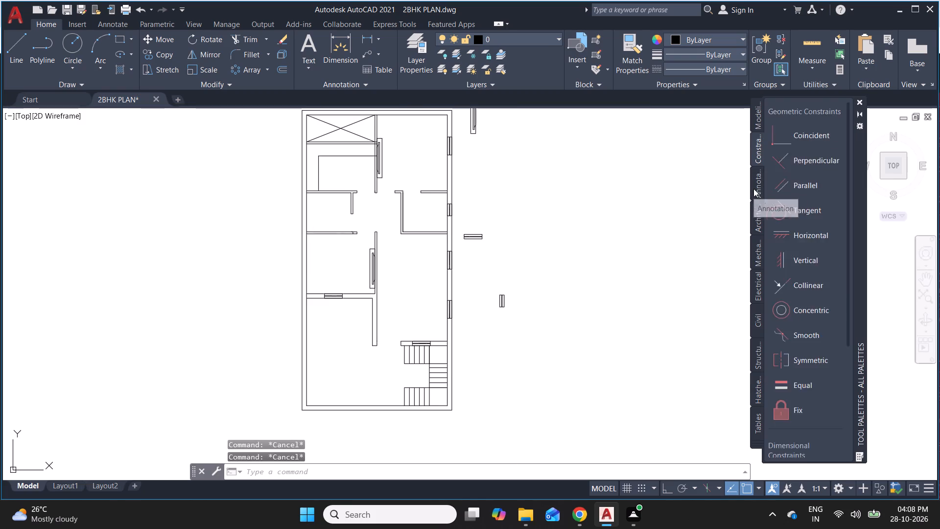
{"action": "left_click", "coordinate": [753, 189]}
{"action": "left_click", "coordinate": [756, 225]}
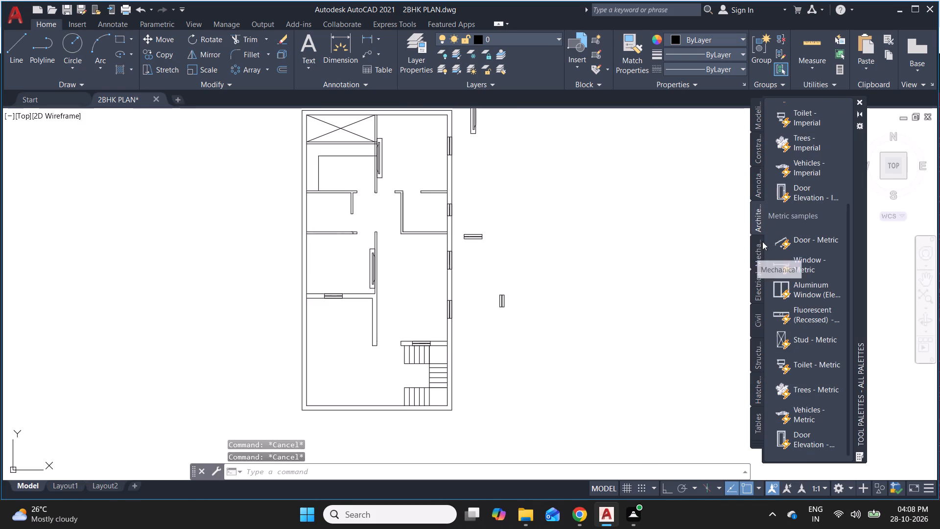
{"action": "scroll", "coordinate": [786, 210], "scroll_direction": "up", "scroll_amount": 6}
{"action": "left_click_drag", "start_coordinate": [800, 132], "coordinate": [489, 170]}
Erase the original furniture symbol outside the plan near its upper right corner.
{"action": "scroll", "coordinate": [540, 251], "scroll_direction": "down", "scroll_amount": 2}
{"action": "scroll", "coordinate": [522, 211], "scroll_direction": "up", "scroll_amount": 3}
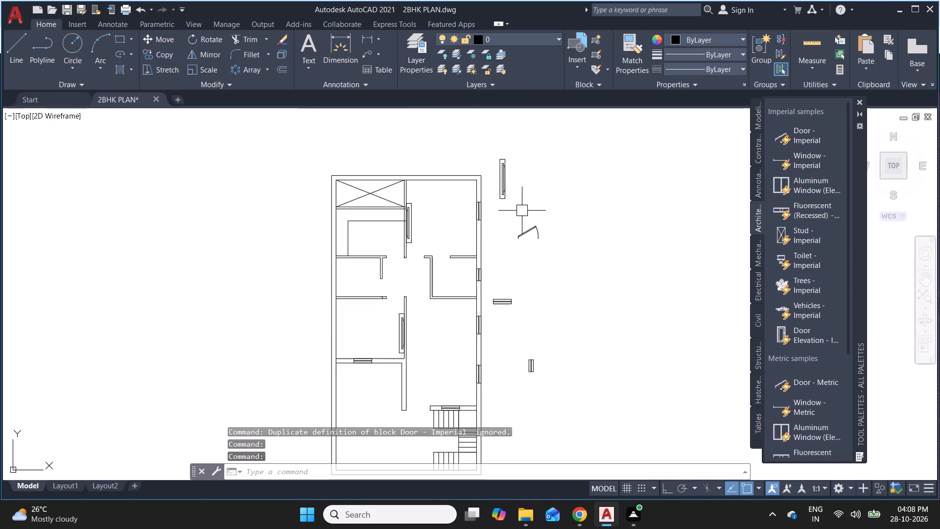
{"action": "left_click_drag", "start_coordinate": [525, 196], "coordinate": [506, 165]}
{"action": "left_click", "coordinate": [463, 102]}
{"action": "left_click", "coordinate": [473, 124]}
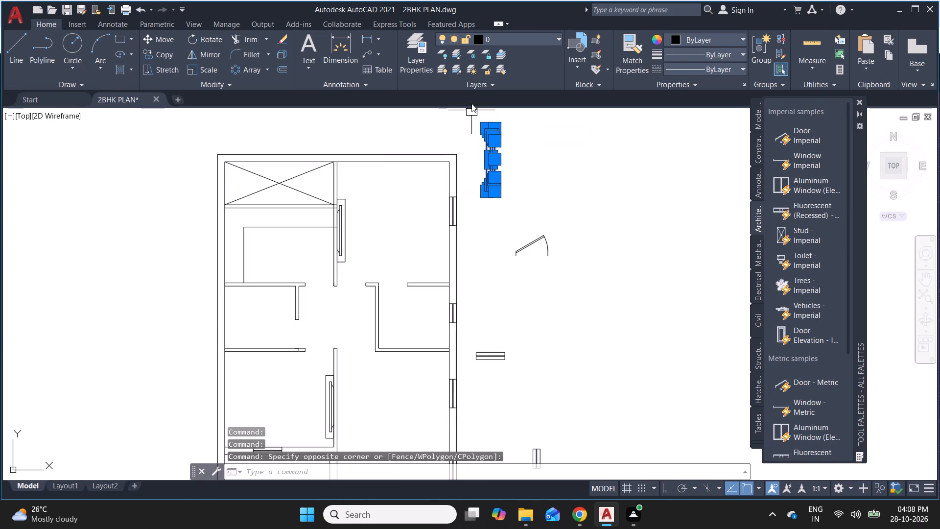
{"action": "key", "text": "Delete"}
{"action": "key", "text": "BackSpace"}
Erase the two spare window symbols, one vertical and one horizontal, lying outside the plan.
{"action": "left_click", "coordinate": [480, 335]}
{"action": "scroll", "coordinate": [468, 294], "scroll_direction": "down", "scroll_amount": 2}
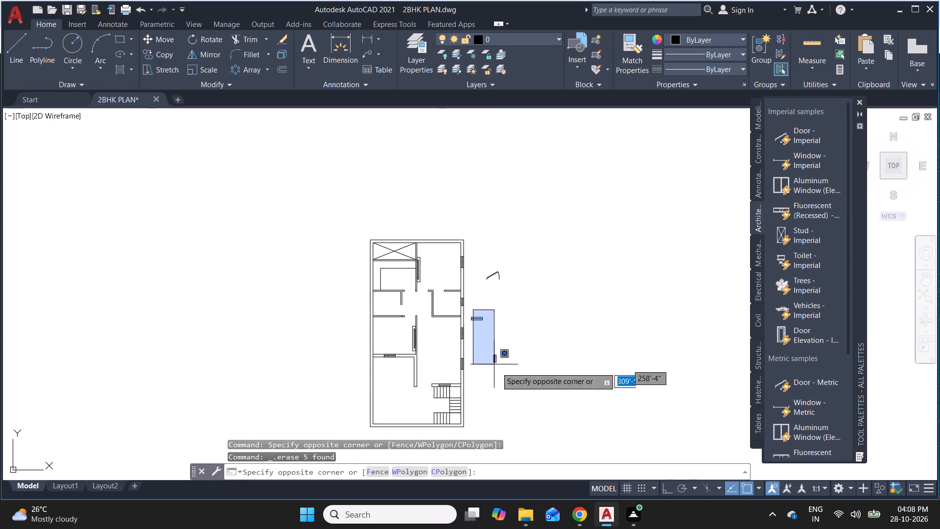
{"action": "left_click", "coordinate": [520, 389]}
{"action": "key", "text": "Delete"}
{"action": "scroll", "coordinate": [471, 340], "scroll_direction": "up", "scroll_amount": 2}
{"action": "left_click_drag", "start_coordinate": [493, 323], "coordinate": [490, 302]}
{"action": "left_click", "coordinate": [470, 247]}
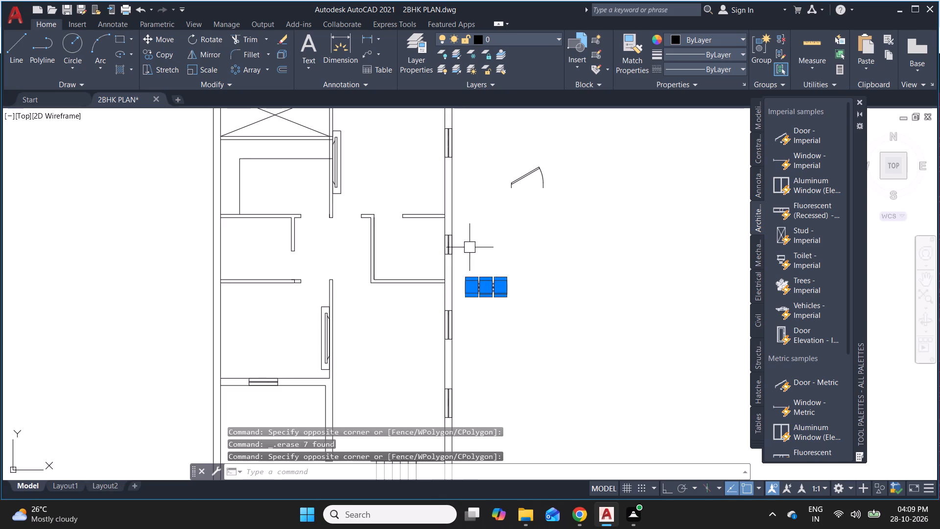
{"action": "key", "text": "Delete"}
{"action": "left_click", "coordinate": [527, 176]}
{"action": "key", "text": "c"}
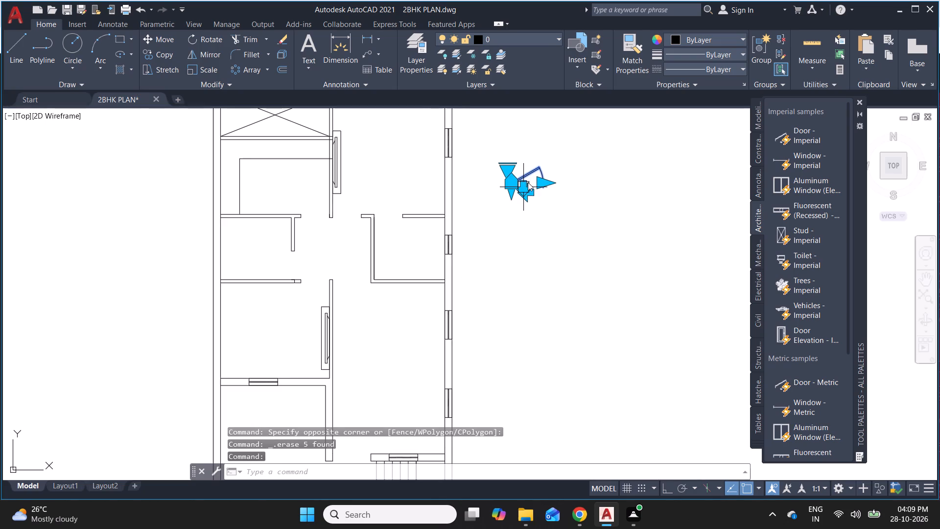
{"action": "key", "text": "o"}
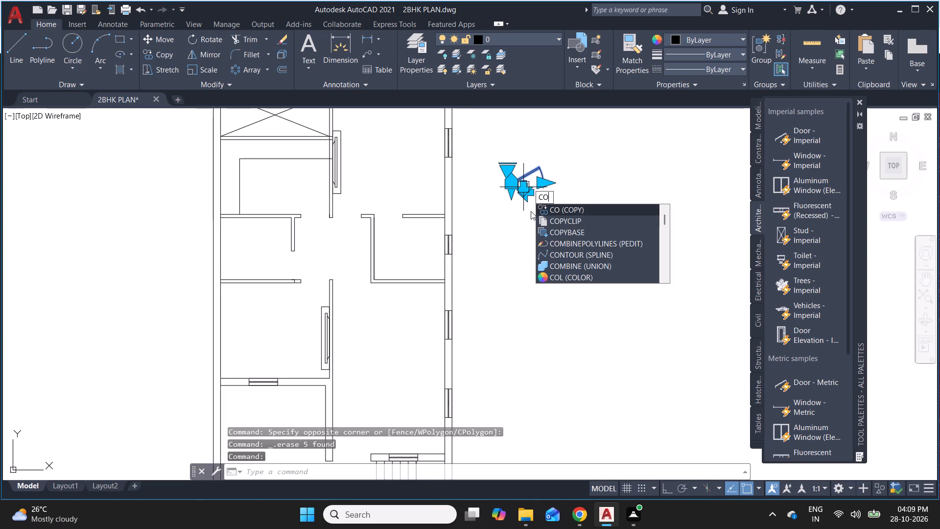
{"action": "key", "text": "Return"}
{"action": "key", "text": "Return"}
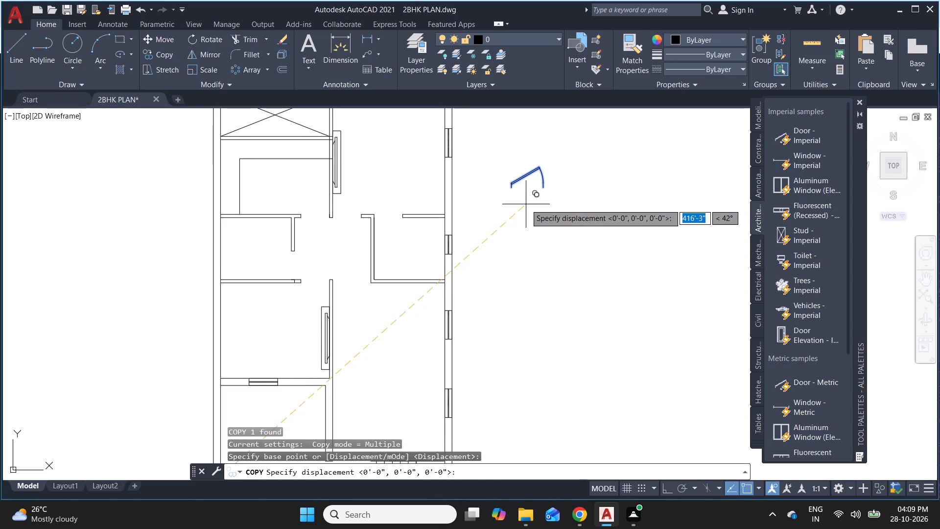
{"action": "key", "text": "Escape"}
Copy the door block from its lower left endpoint to make 14 spare doors in loose columns outside the plan.
{"action": "left_click_drag", "start_coordinate": [586, 222], "coordinate": [574, 208]}
{"action": "left_click", "coordinate": [475, 140]}
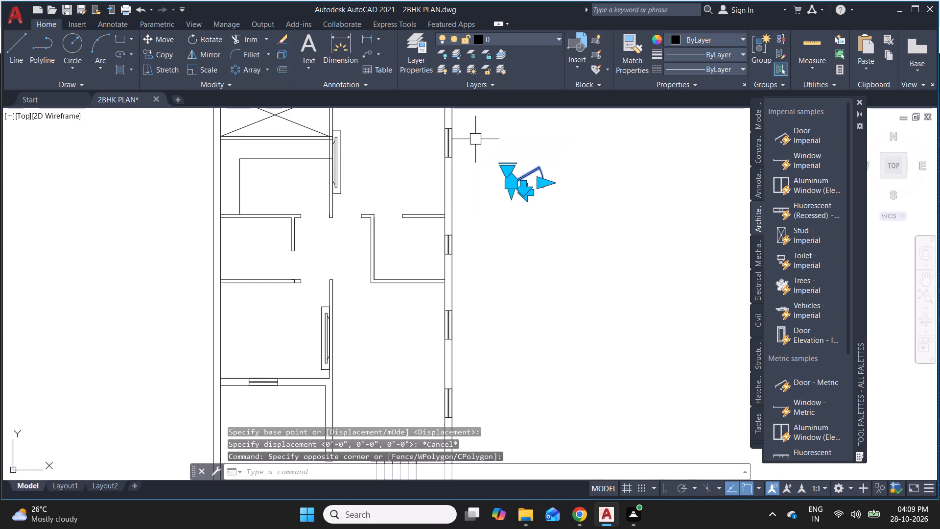
{"action": "type", "text": "CO"}
{"action": "key", "text": "Return"}
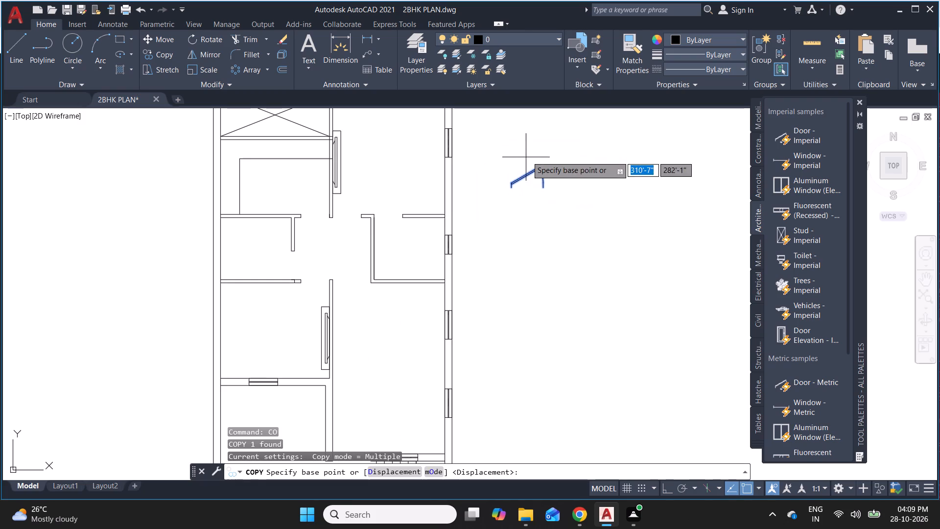
{"action": "left_click", "coordinate": [512, 190]}
{"action": "left_click", "coordinate": [501, 232]}
{"action": "left_click", "coordinate": [503, 277]}
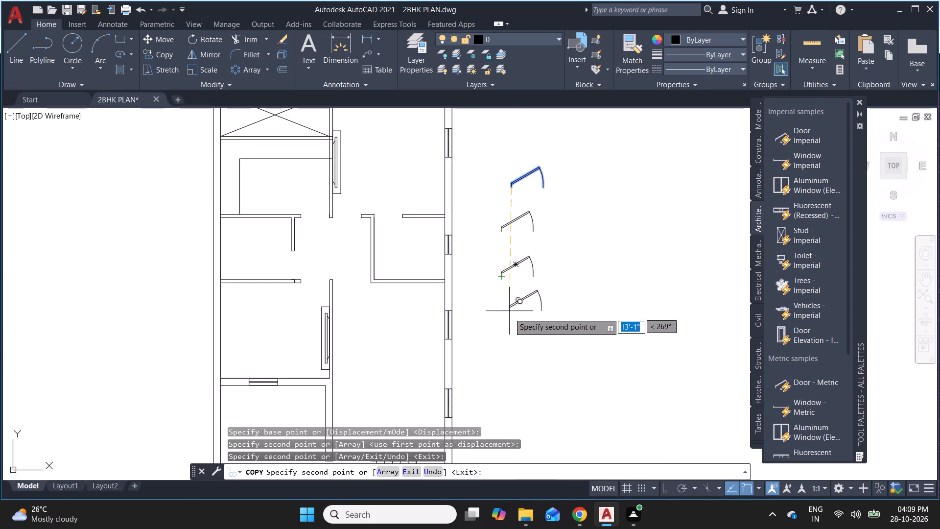
{"action": "left_click", "coordinate": [507, 321]}
{"action": "left_click", "coordinate": [499, 361]}
{"action": "left_click", "coordinate": [499, 399]}
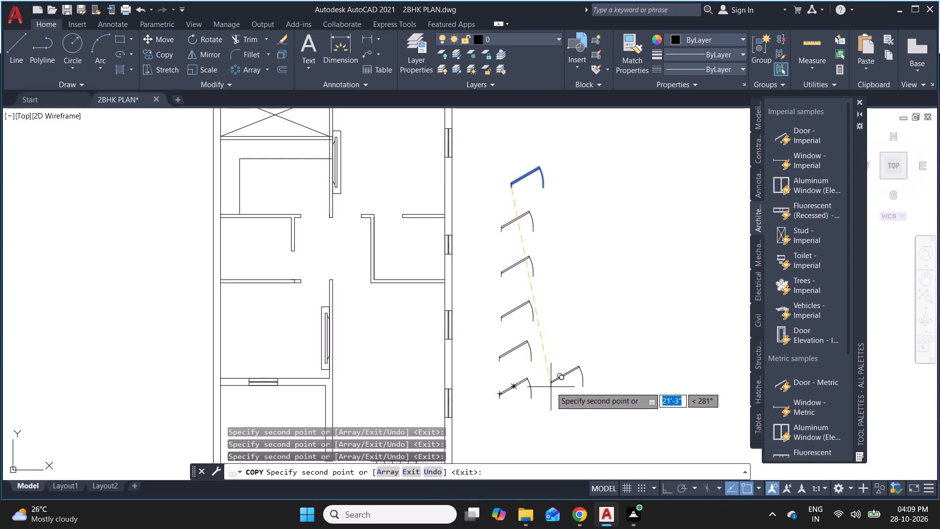
{"action": "left_click", "coordinate": [551, 387]}
{"action": "left_click", "coordinate": [553, 339]}
{"action": "left_click", "coordinate": [552, 299]}
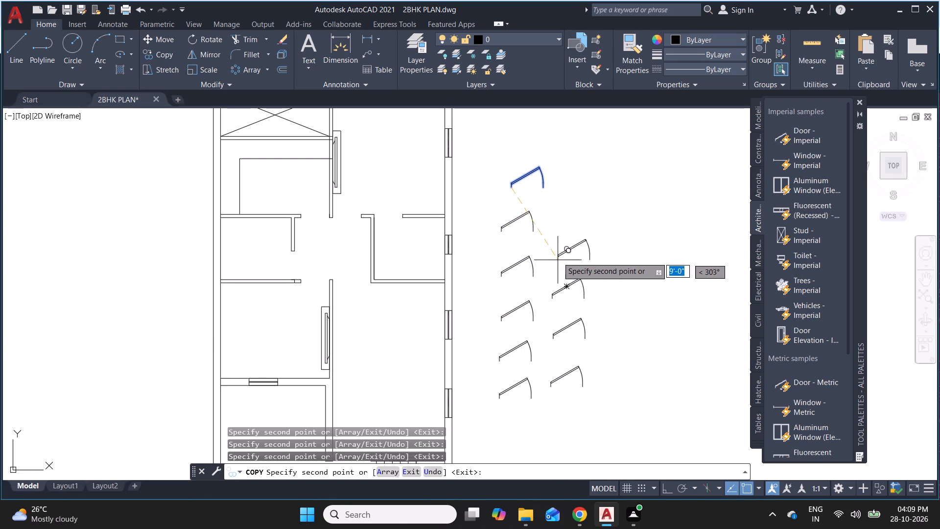
{"action": "left_click", "coordinate": [558, 248]}
{"action": "left_click", "coordinate": [553, 204]}
{"action": "left_click", "coordinate": [574, 153]}
{"action": "left_click", "coordinate": [488, 132]}
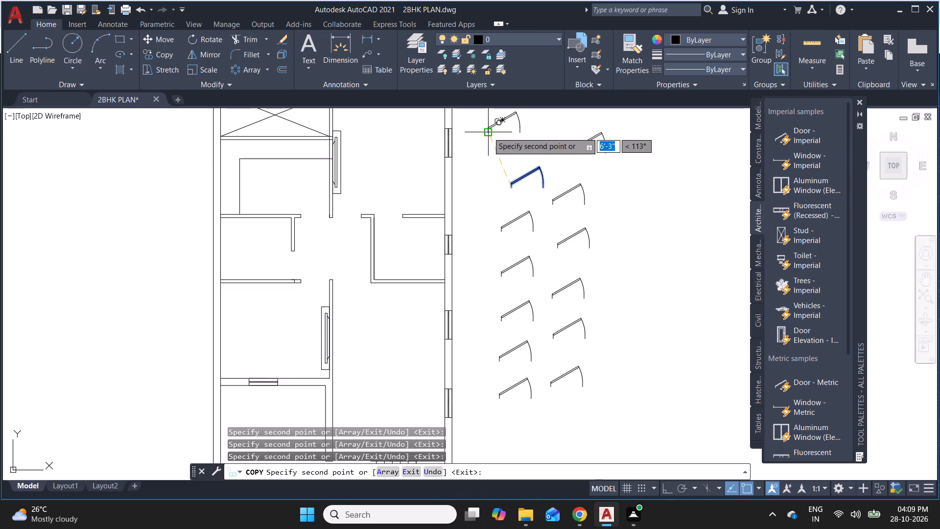
{"action": "left_click", "coordinate": [607, 188]}
{"action": "left_click_drag", "start_coordinate": [613, 229], "coordinate": [613, 237]}
{"action": "key", "text": "Escape"}
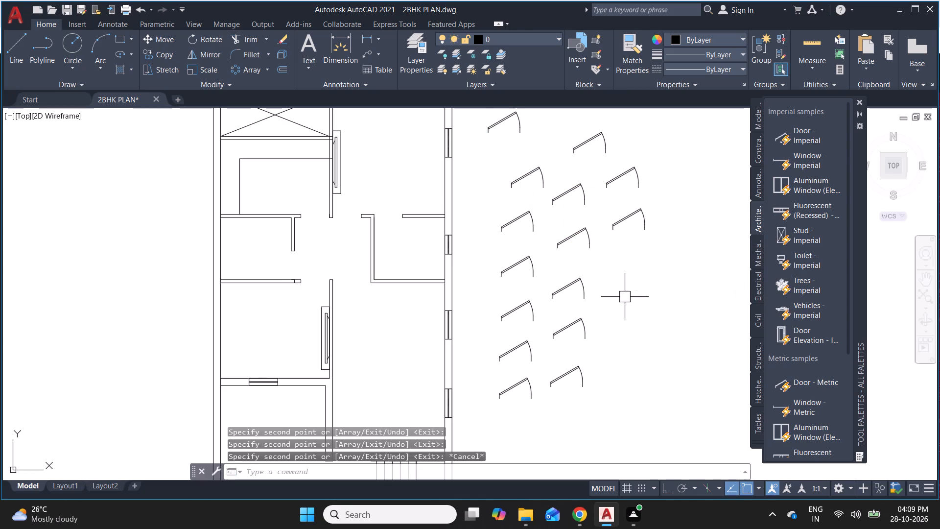
Align the topmost spare door across the opening below the counter room, from horizontal wall end to vertical wall corner, scaling it to fit.
{"action": "scroll", "coordinate": [641, 368], "scroll_direction": "down", "scroll_amount": 1}
{"action": "left_click", "coordinate": [563, 209]}
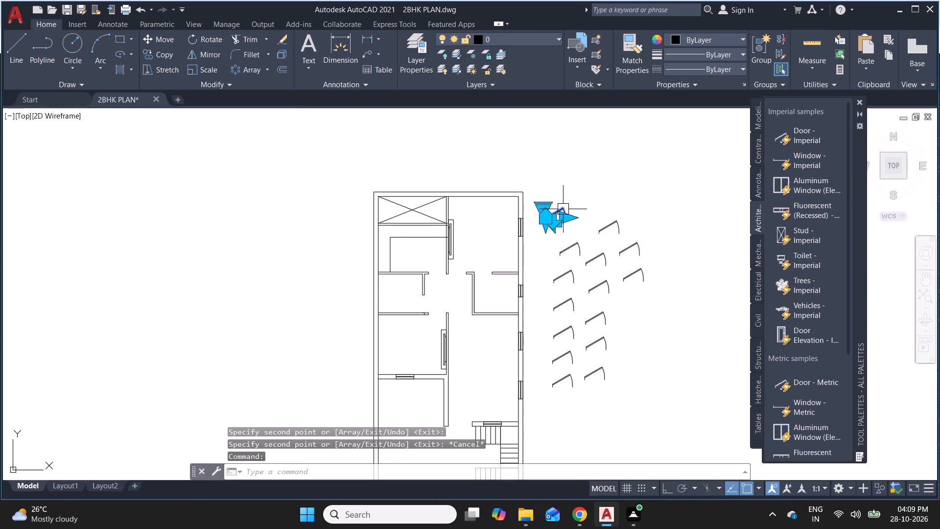
{"action": "type", "text": "AL"}
{"action": "key", "text": "Return"}
{"action": "scroll", "coordinate": [563, 209], "scroll_direction": "up", "scroll_amount": 3}
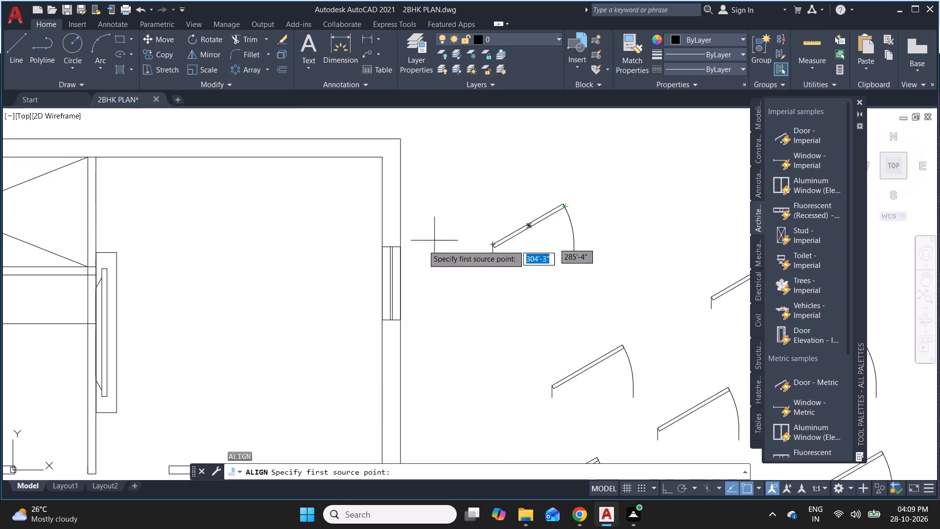
{"action": "scroll", "coordinate": [402, 259], "scroll_direction": "down", "scroll_amount": 1}
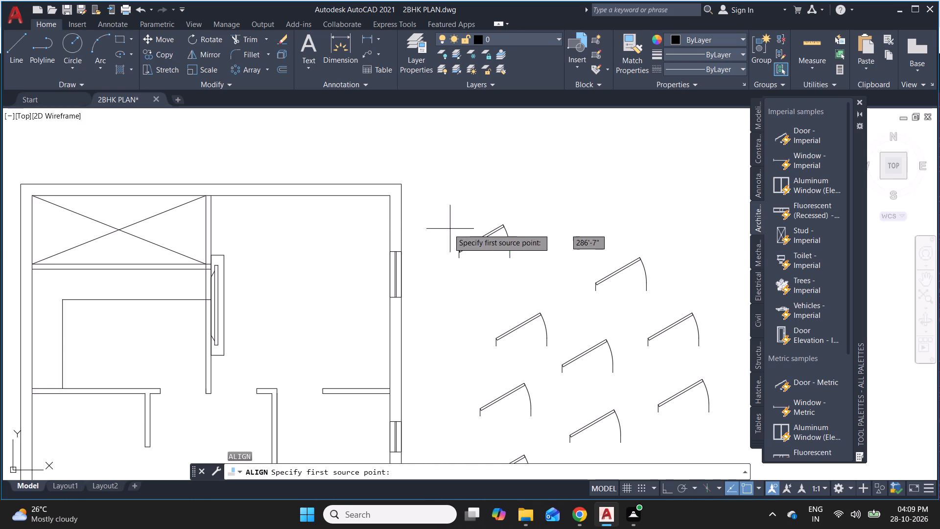
{"action": "scroll", "coordinate": [460, 263], "scroll_direction": "up", "scroll_amount": 3}
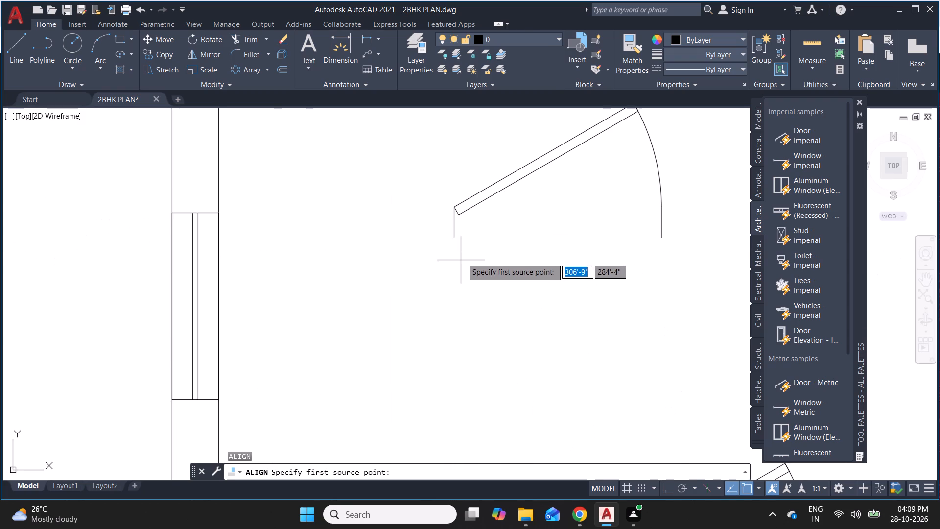
{"action": "left_click", "coordinate": [454, 238]}
{"action": "scroll", "coordinate": [529, 253], "scroll_direction": "down", "scroll_amount": 3}
{"action": "scroll", "coordinate": [210, 387], "scroll_direction": "up", "scroll_amount": 2}
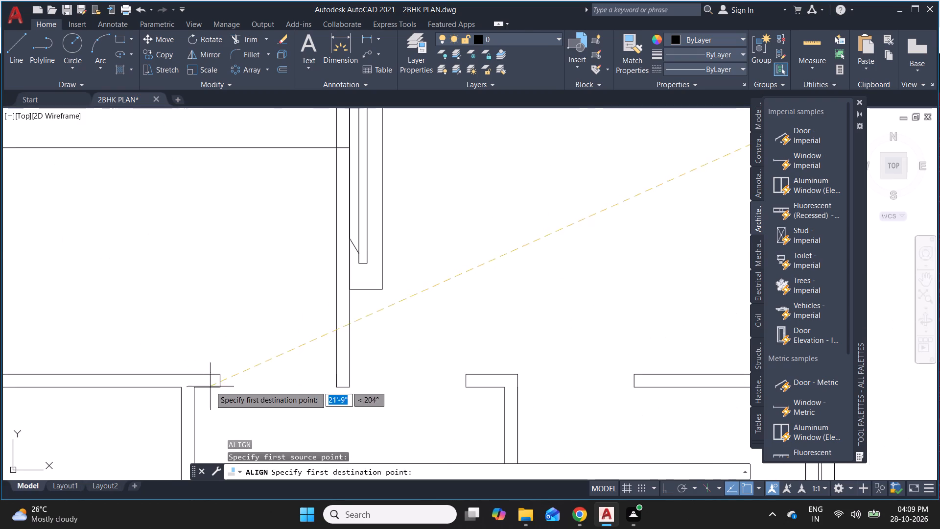
{"action": "left_click", "coordinate": [219, 389]}
{"action": "scroll", "coordinate": [160, 348], "scroll_direction": "down", "scroll_amount": 2}
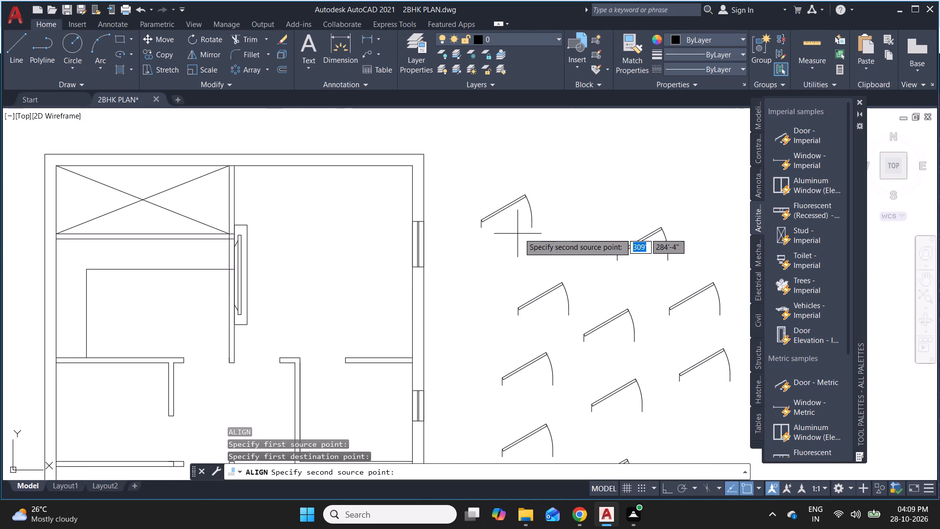
{"action": "left_click", "coordinate": [532, 232]}
{"action": "scroll", "coordinate": [212, 369], "scroll_direction": "up", "scroll_amount": 3}
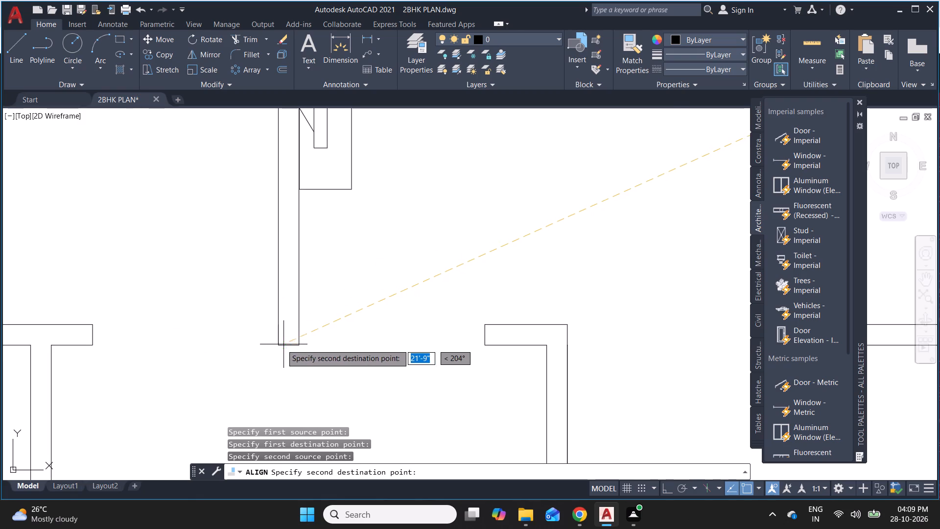
{"action": "left_click", "coordinate": [276, 344]}
{"action": "scroll", "coordinate": [389, 337], "scroll_direction": "down", "scroll_amount": 3}
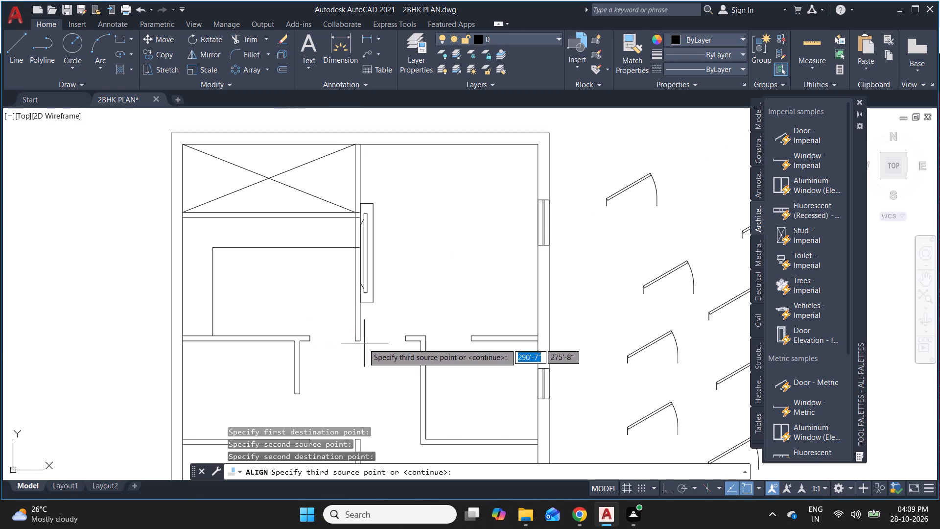
{"action": "key", "text": "space"}
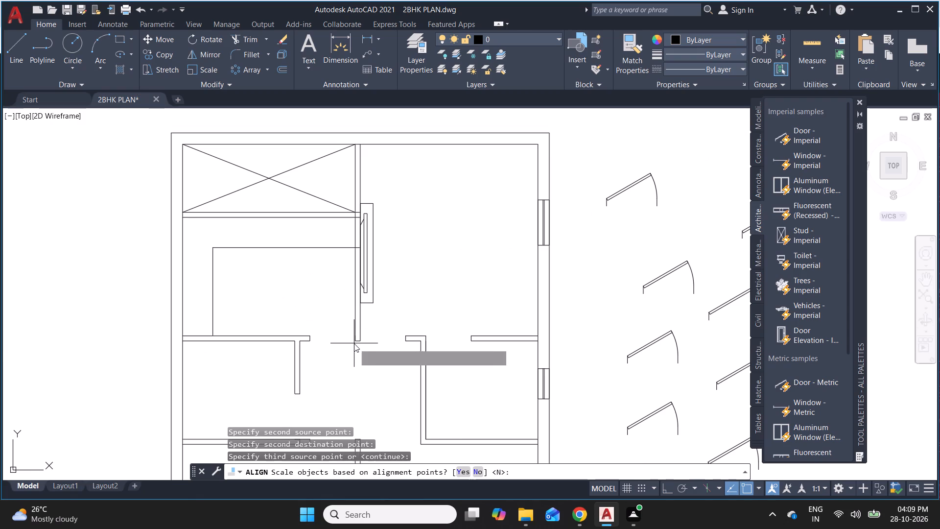
{"action": "type", "text": "Y"}
{"action": "key", "text": "space"}
{"action": "key", "text": "Escape"}
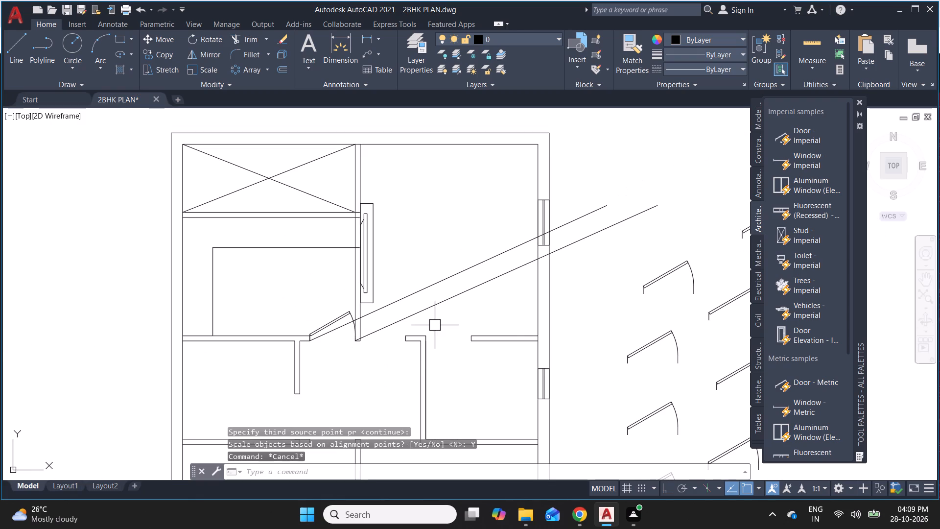
Align a spare door across the opening immediately right of the fitted door, between the vertical wall's lower end and the short wall stub, with scaling.
{"action": "key", "text": "Escape"}
{"action": "scroll", "coordinate": [638, 293], "scroll_direction": "up", "scroll_amount": 1}
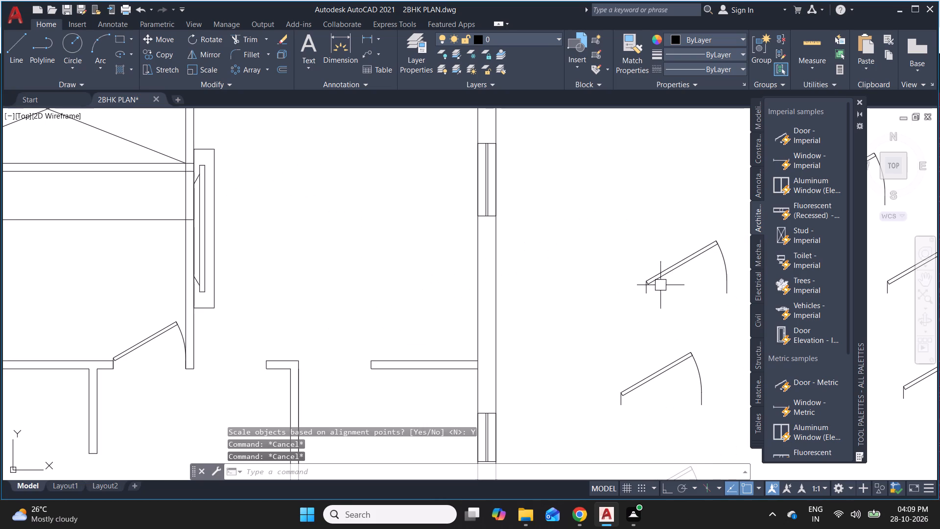
{"action": "left_click", "coordinate": [659, 279]}
{"action": "type", "text": "AL"}
{"action": "key", "text": "Return"}
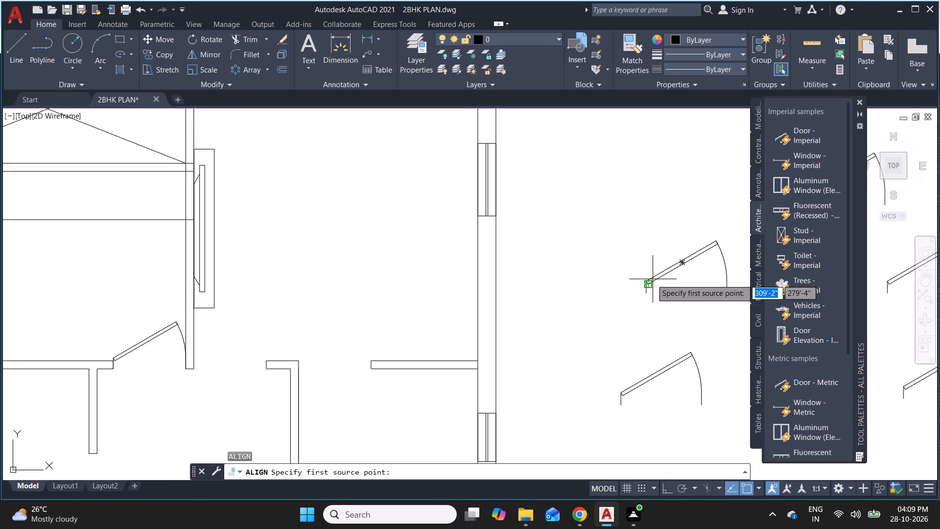
{"action": "left_click", "coordinate": [647, 299]}
{"action": "scroll", "coordinate": [523, 282], "scroll_direction": "down", "scroll_amount": 1}
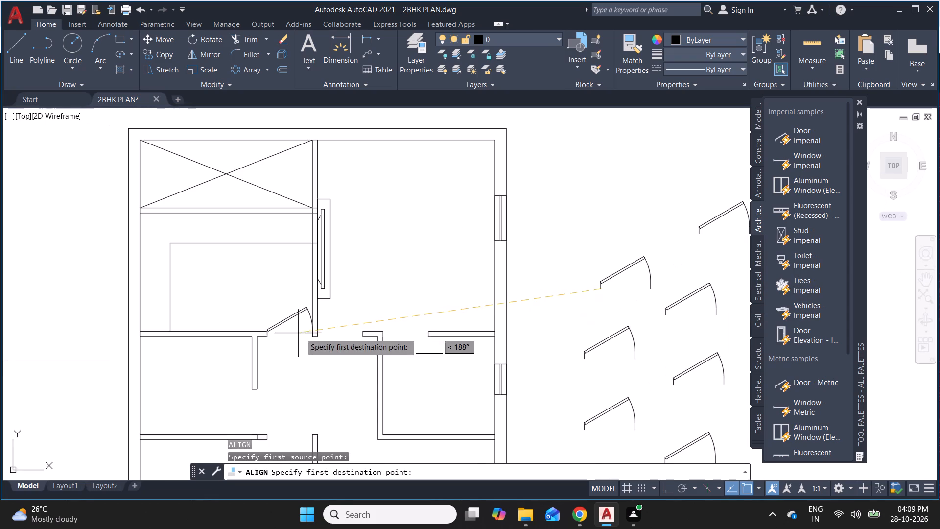
{"action": "scroll", "coordinate": [306, 332], "scroll_direction": "up", "scroll_amount": 3}
{"action": "left_click", "coordinate": [350, 354]}
{"action": "scroll", "coordinate": [191, 289], "scroll_direction": "down", "scroll_amount": 1}
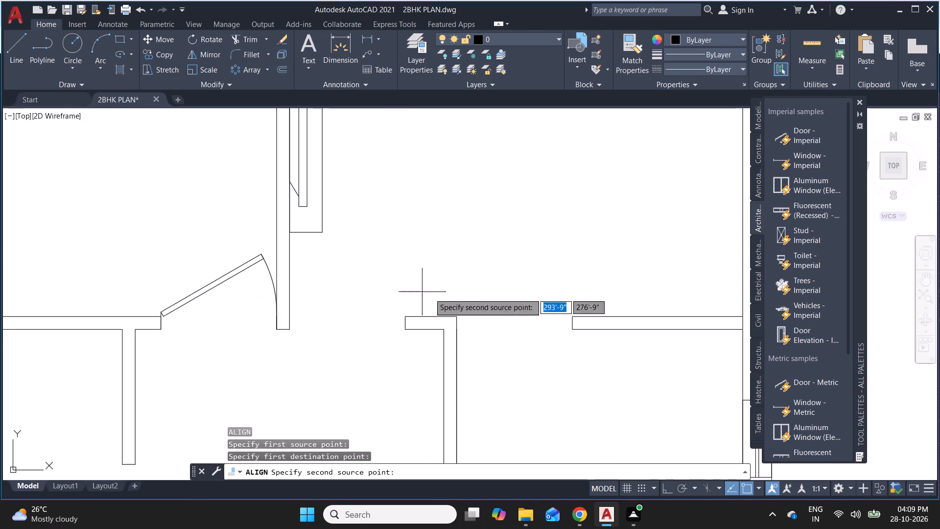
{"action": "scroll", "coordinate": [387, 298], "scroll_direction": "down", "scroll_amount": 1}
{"action": "scroll", "coordinate": [301, 292], "scroll_direction": "down", "scroll_amount": 1}
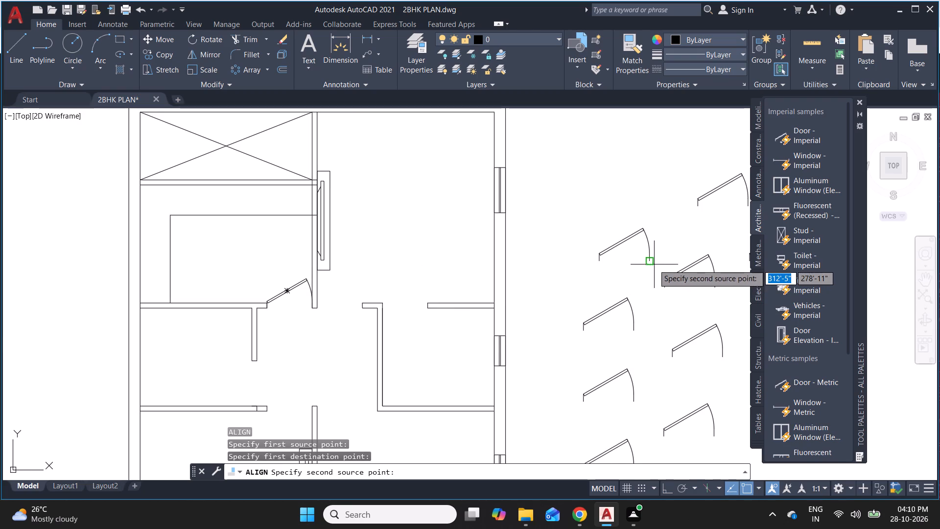
{"action": "left_click", "coordinate": [649, 264]}
{"action": "scroll", "coordinate": [341, 319], "scroll_direction": "up", "scroll_amount": 3}
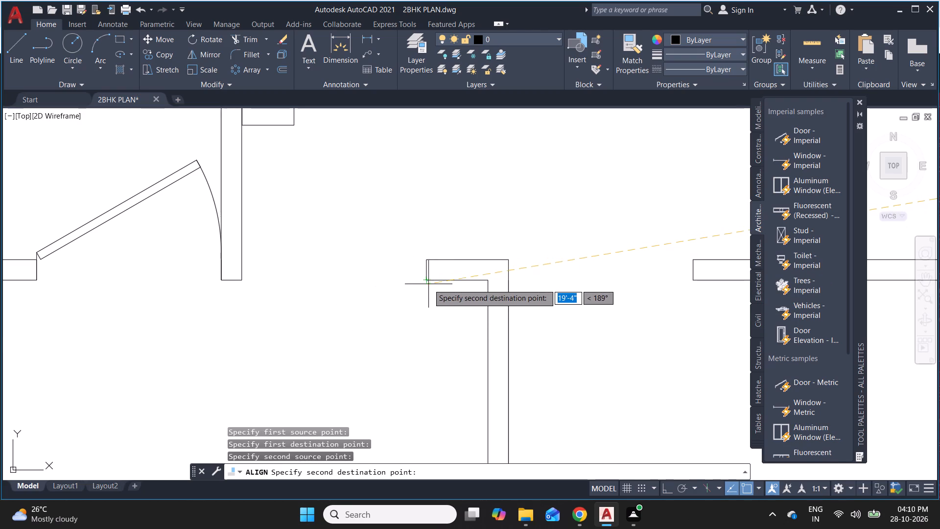
{"action": "left_click", "coordinate": [426, 284]}
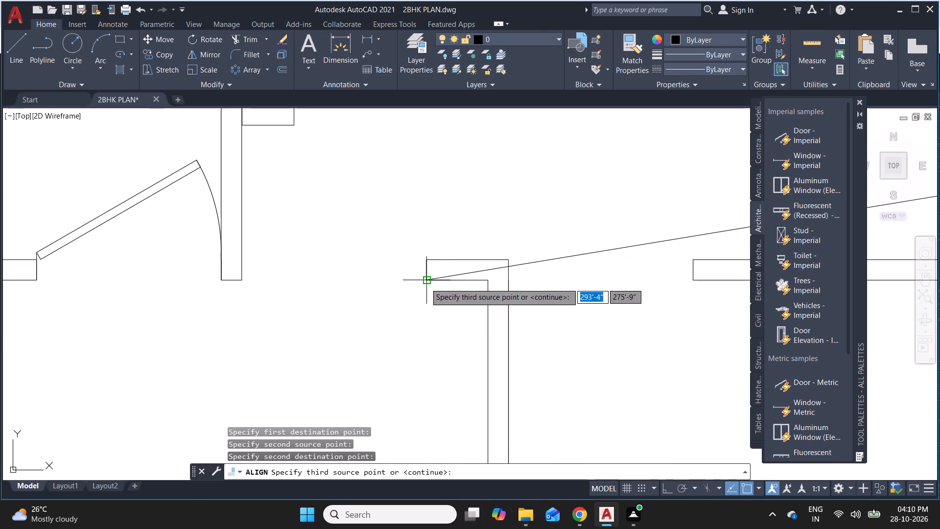
{"action": "key", "text": "space"}
{"action": "type", "text": "Y"}
{"action": "key", "text": "space"}
{"action": "key", "text": "Escape"}
{"action": "key", "text": "grave"}
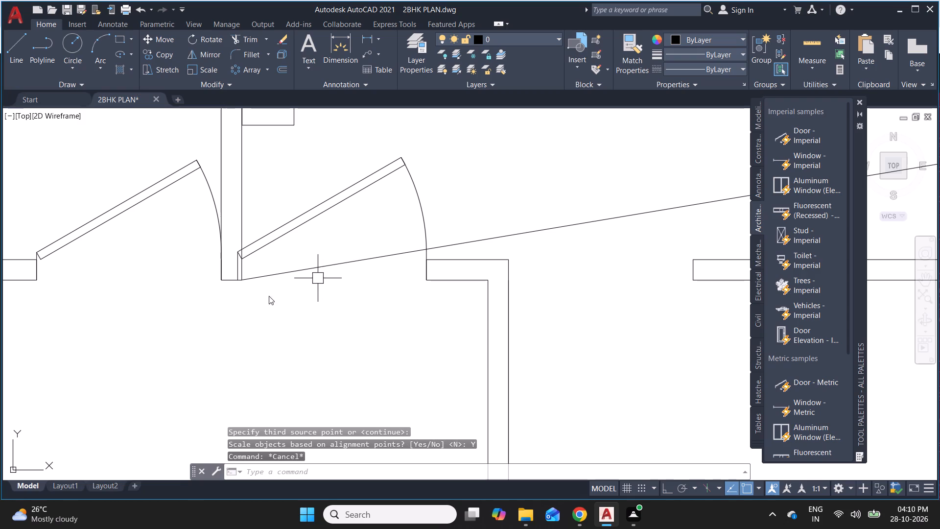
{"action": "key", "text": "Escape"}
{"action": "key", "text": "Escape"}
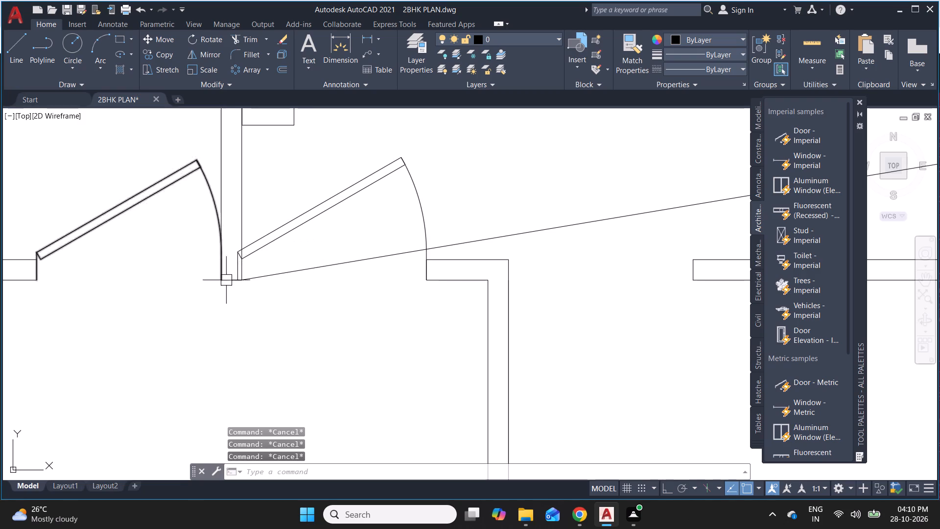
Realign that door's hinge-side jamb onto the vertical wall's lower right corner, keeping its other end at the wall stub and scaling to fit.
{"action": "scroll", "coordinate": [227, 285], "scroll_direction": "up", "scroll_amount": 2}
{"action": "left_click", "coordinate": [250, 238]}
{"action": "key", "text": "a"}
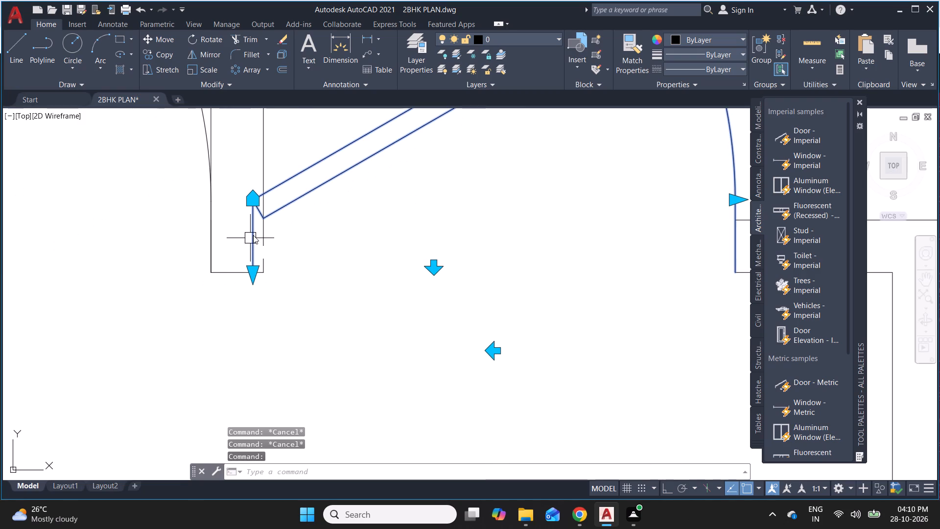
{"action": "key", "text": "l"}
{"action": "key", "text": "space"}
{"action": "left_click", "coordinate": [251, 276]}
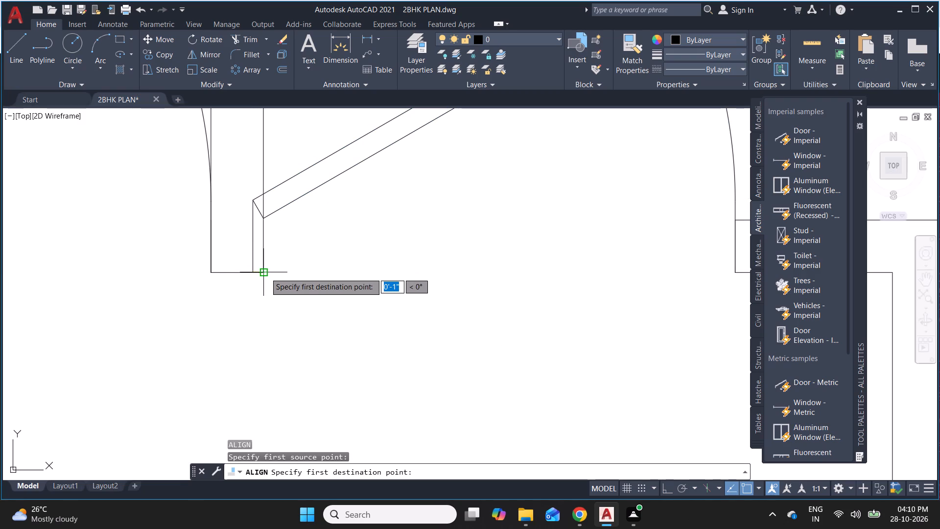
{"action": "left_click", "coordinate": [266, 273]}
{"action": "scroll", "coordinate": [210, 272], "scroll_direction": "down", "scroll_amount": 1}
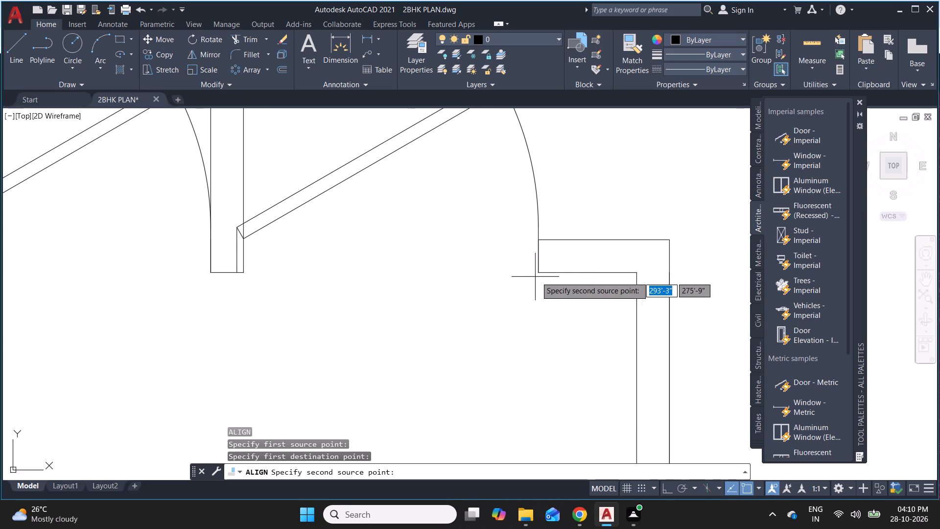
{"action": "double_click", "coordinate": [536, 272]}
{"action": "key", "text": "space"}
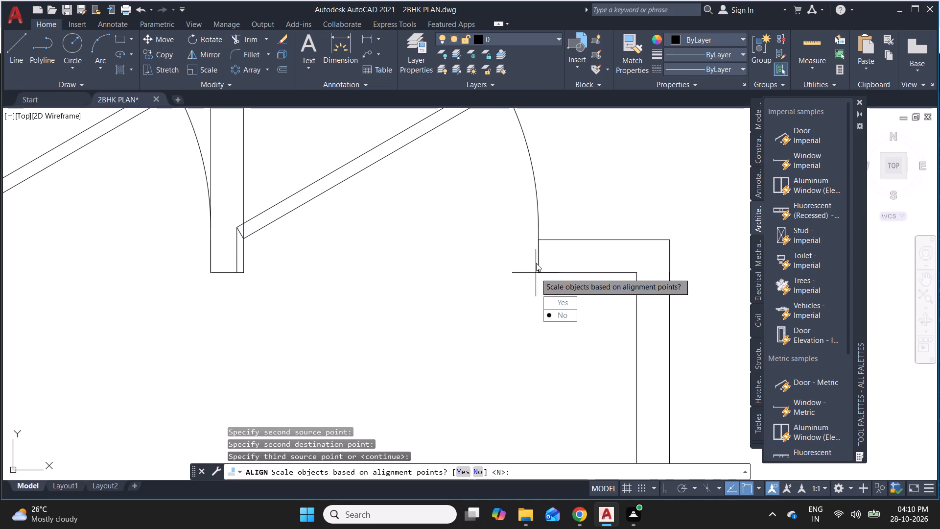
{"action": "key", "text": "y"}
{"action": "key", "text": "space"}
{"action": "key", "text": "grave"}
{"action": "scroll", "coordinate": [250, 289], "scroll_direction": "down", "scroll_amount": 1}
{"action": "key", "text": "Escape"}
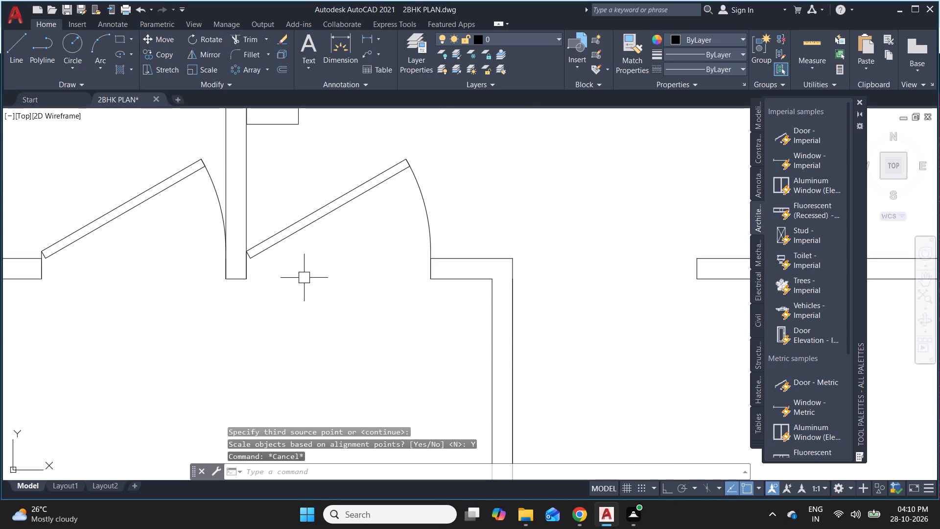
Align another spare door across the third opening in the same wall line, from the L-shaped wall's outer corner to the horizontal wall end, with scaling.
{"action": "scroll", "coordinate": [328, 271], "scroll_direction": "down", "scroll_amount": 2}
{"action": "scroll", "coordinate": [281, 279], "scroll_direction": "down", "scroll_amount": 1}
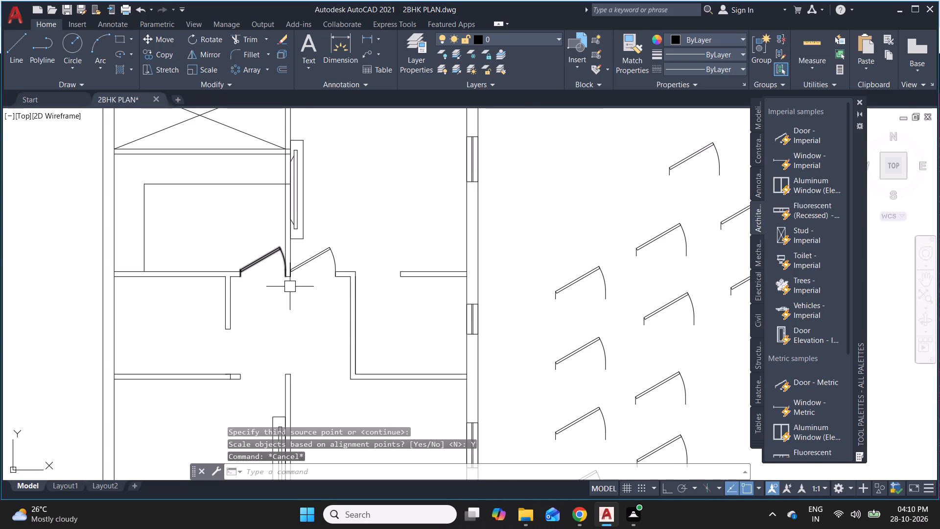
{"action": "scroll", "coordinate": [287, 290], "scroll_direction": "down", "scroll_amount": 1}
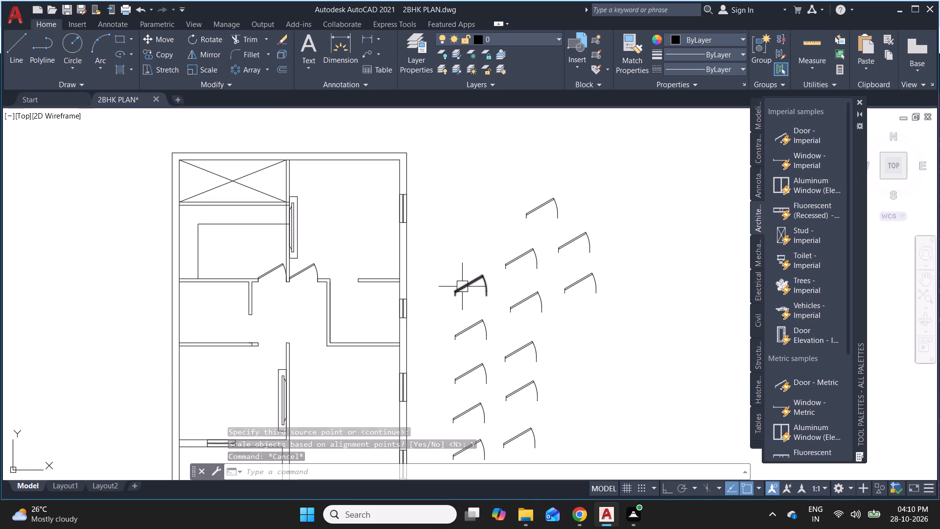
{"action": "scroll", "coordinate": [462, 287], "scroll_direction": "up", "scroll_amount": 2}
{"action": "left_click", "coordinate": [462, 287]}
{"action": "key", "text": "a"}
{"action": "key", "text": "l"}
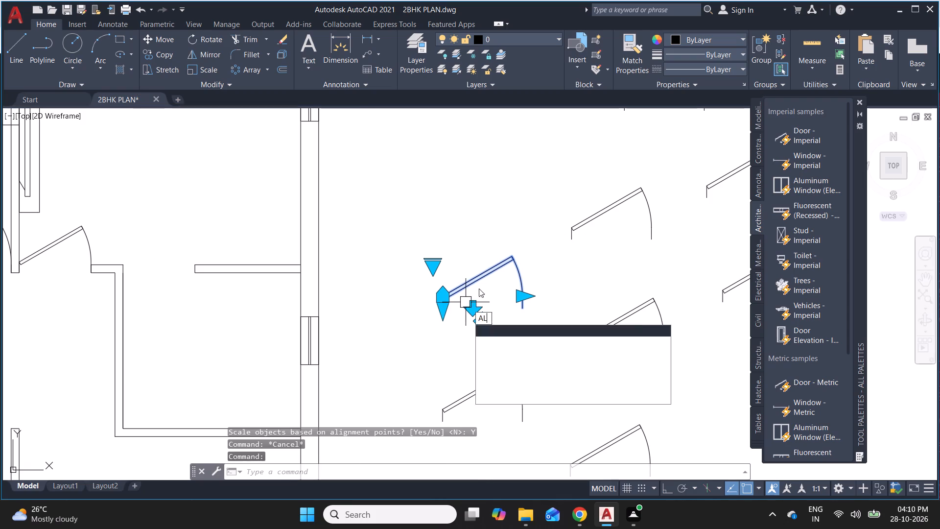
{"action": "key", "text": "space"}
{"action": "scroll", "coordinate": [441, 321], "scroll_direction": "up", "scroll_amount": 3}
{"action": "left_click", "coordinate": [447, 272]}
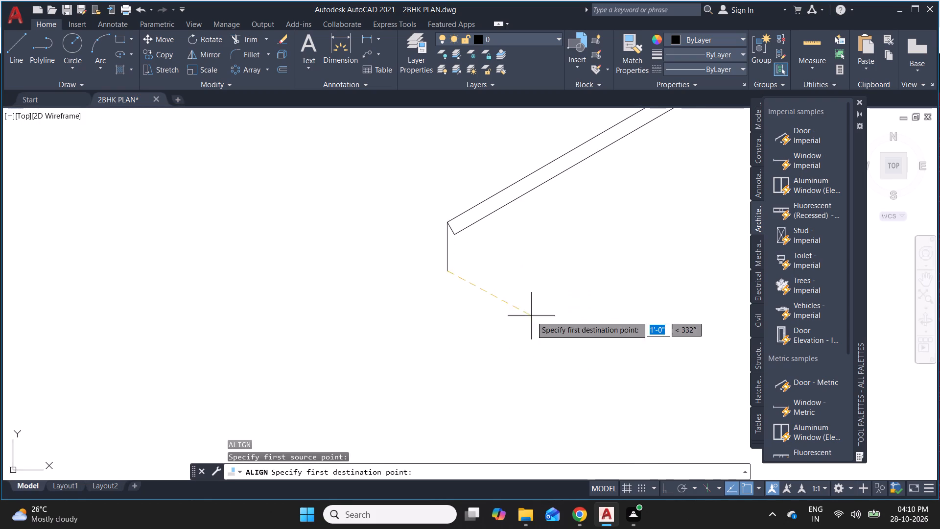
{"action": "scroll", "coordinate": [531, 316], "scroll_direction": "down", "scroll_amount": 2}
{"action": "scroll", "coordinate": [385, 295], "scroll_direction": "down", "scroll_amount": 1}
{"action": "scroll", "coordinate": [133, 264], "scroll_direction": "up", "scroll_amount": 3}
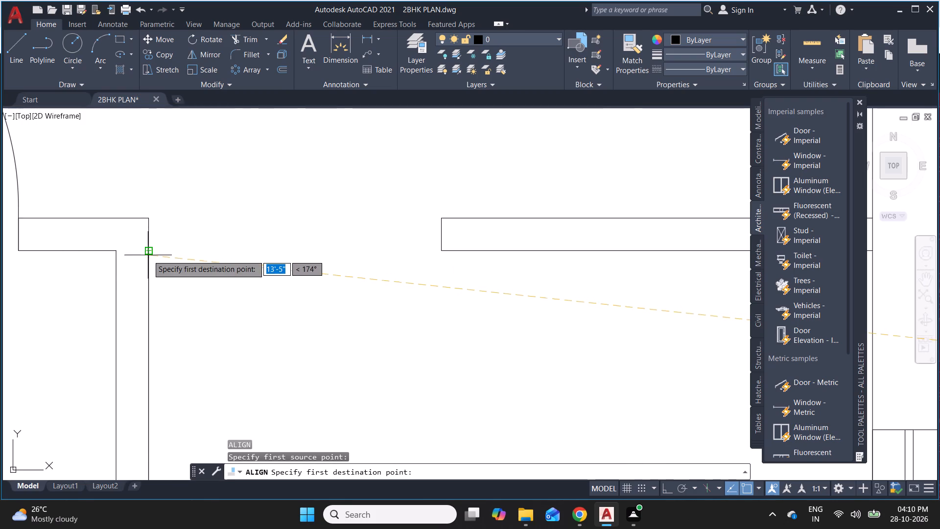
{"action": "left_click", "coordinate": [146, 252]}
{"action": "scroll", "coordinate": [220, 263], "scroll_direction": "down", "scroll_amount": 2}
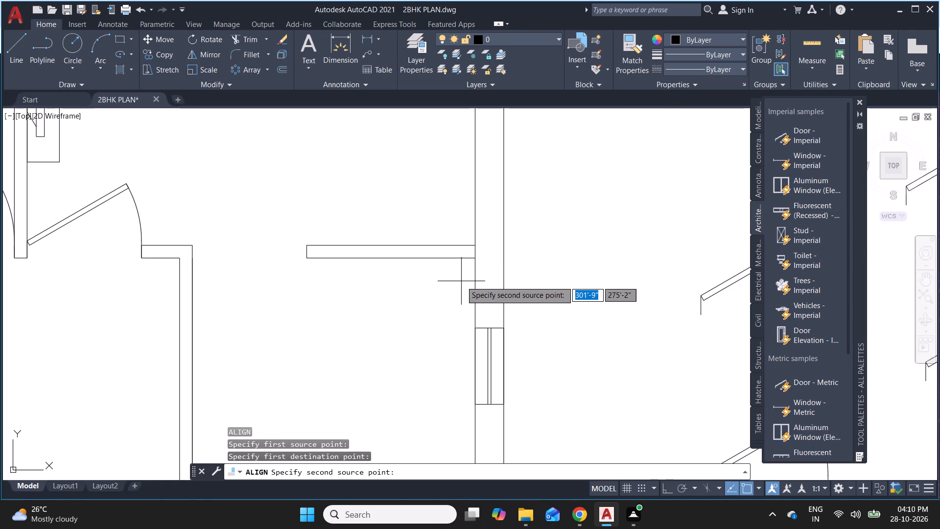
{"action": "scroll", "coordinate": [461, 281], "scroll_direction": "down", "scroll_amount": 1}
{"action": "left_click", "coordinate": [691, 303]}
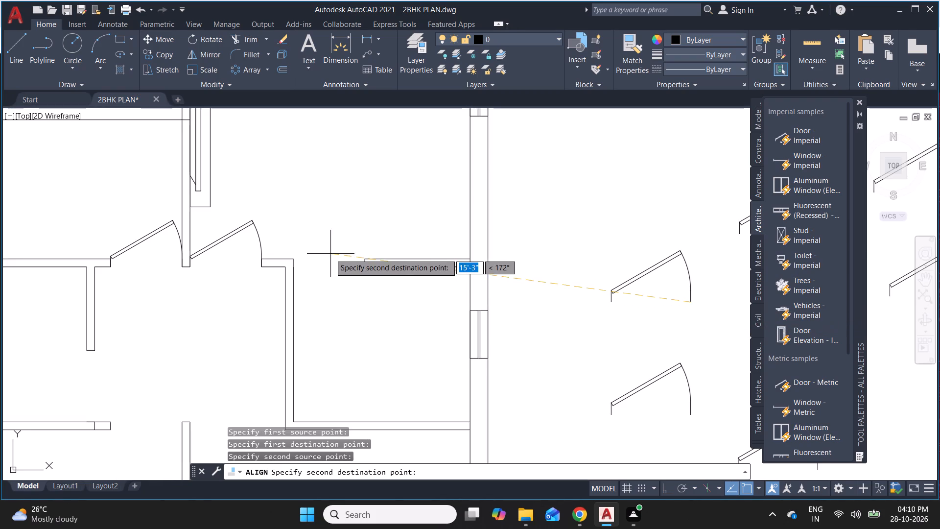
{"action": "scroll", "coordinate": [332, 254], "scroll_direction": "up", "scroll_amount": 3}
{"action": "left_click", "coordinate": [462, 305]}
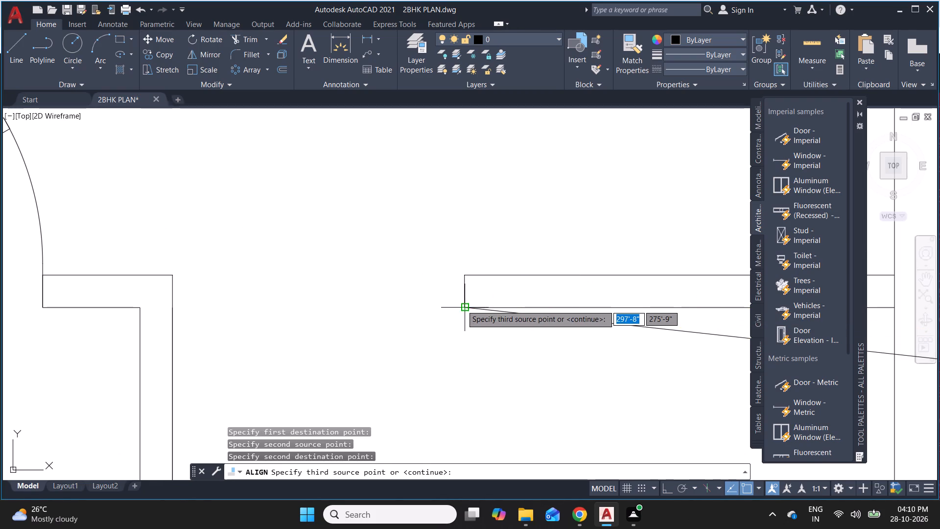
{"action": "key", "text": "space"}
{"action": "scroll", "coordinate": [494, 238], "scroll_direction": "right", "scroll_amount": 1}
{"action": "key", "text": "y"}
{"action": "key", "text": "space"}
{"action": "key", "text": "Escape"}
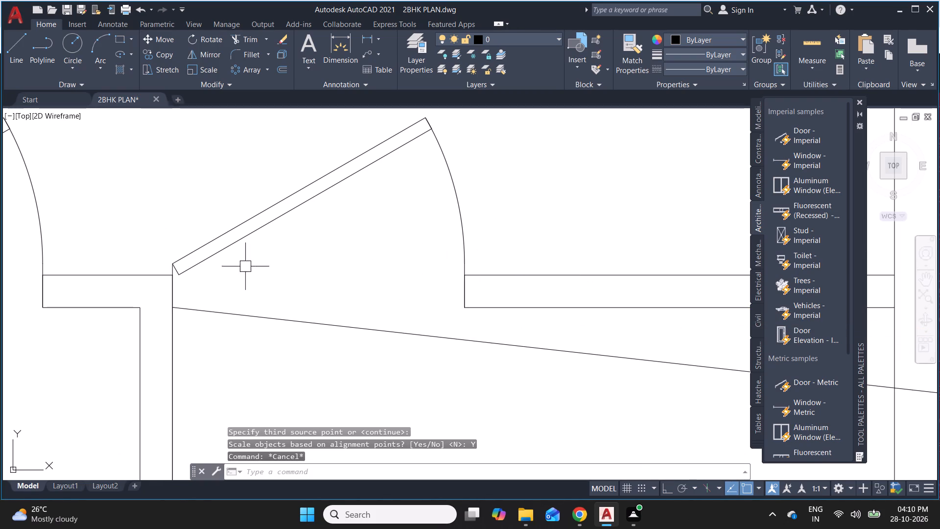
Align a spare door vertically from the short hanging wall's lower right corner straight down to the horizontal wall below, scaling it to fit.
{"action": "scroll", "coordinate": [219, 274], "scroll_direction": "down", "scroll_amount": 4}
{"action": "scroll", "coordinate": [431, 314], "scroll_direction": "down", "scroll_amount": 1}
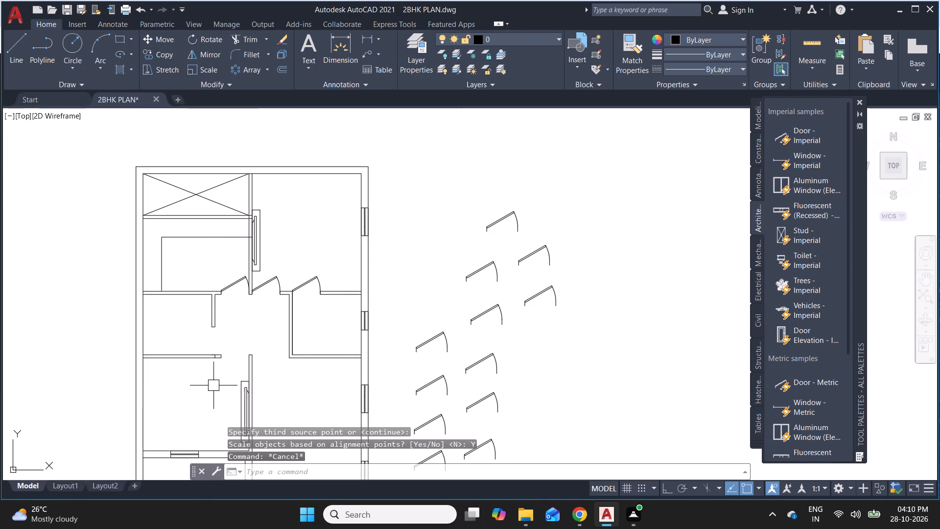
{"action": "scroll", "coordinate": [213, 385], "scroll_direction": "up", "scroll_amount": 2}
{"action": "scroll", "coordinate": [167, 344], "scroll_direction": "down", "scroll_amount": 1}
{"action": "left_click", "coordinate": [529, 301]}
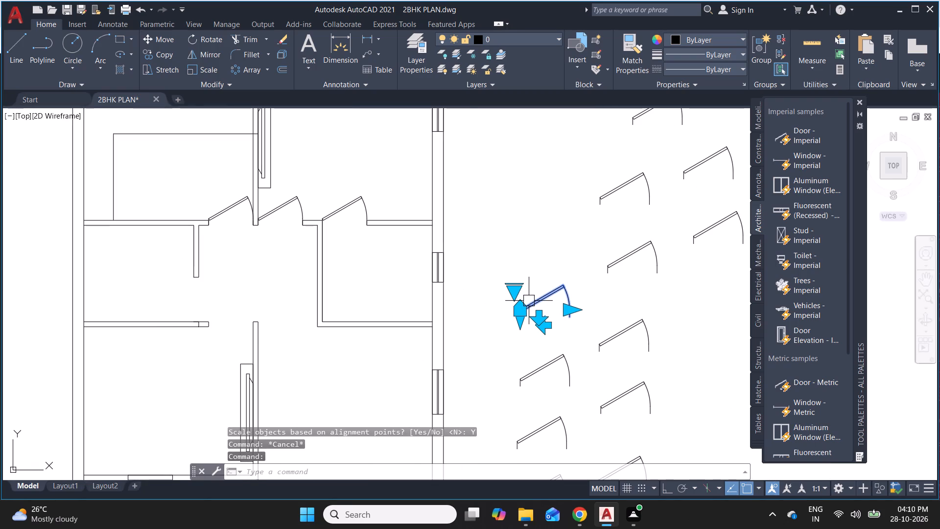
{"action": "key", "text": "a"}
{"action": "key", "text": "l"}
{"action": "key", "text": "space"}
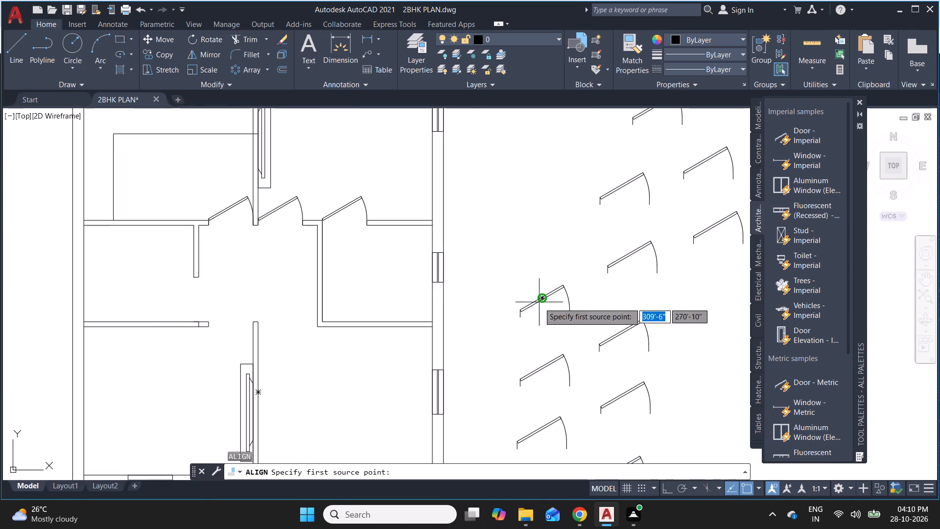
{"action": "left_click", "coordinate": [519, 320]}
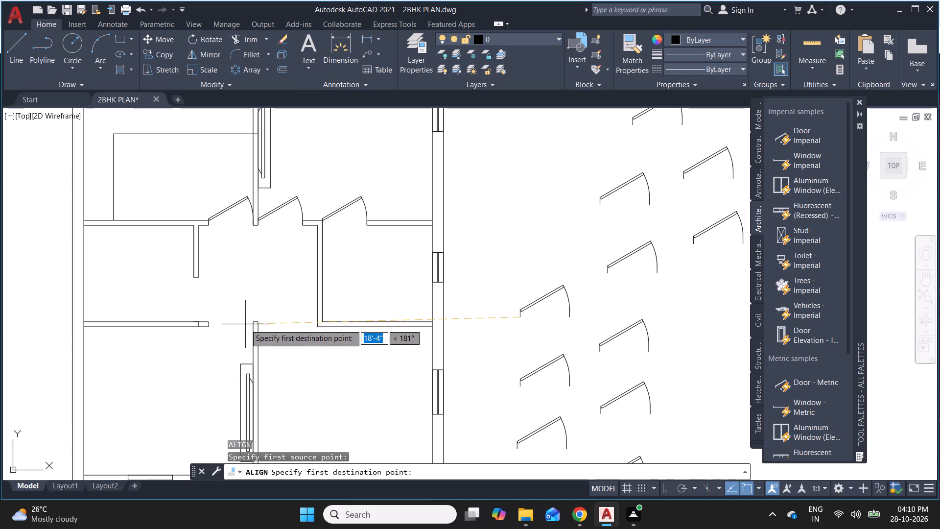
{"action": "left_click", "coordinate": [199, 277]}
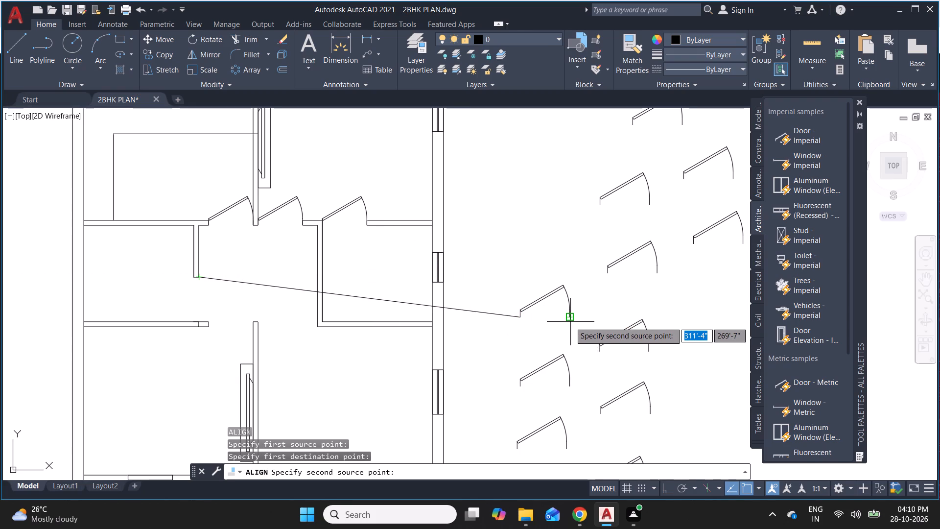
{"action": "scroll", "coordinate": [568, 322], "scroll_direction": "up", "scroll_amount": 3}
{"action": "left_click", "coordinate": [572, 308]}
{"action": "scroll", "coordinate": [465, 299], "scroll_direction": "down", "scroll_amount": 3}
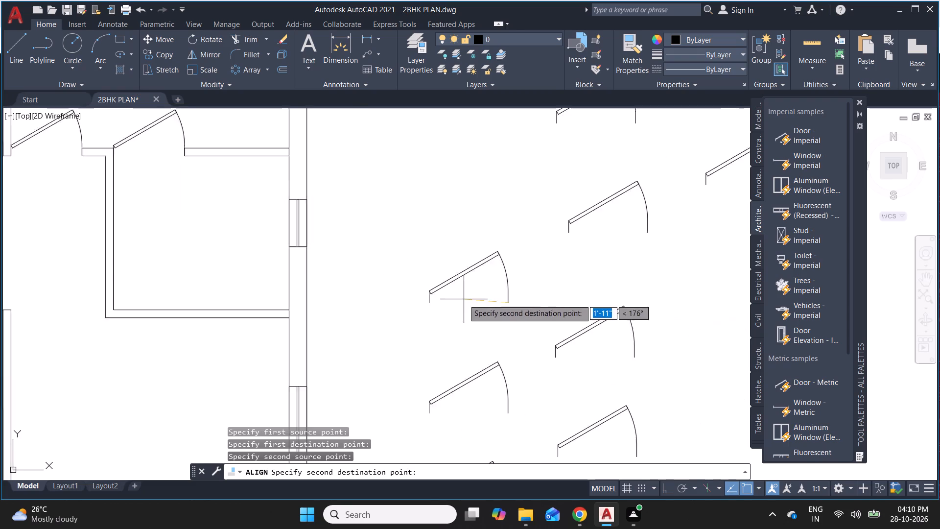
{"action": "scroll", "coordinate": [54, 304], "scroll_direction": "up", "scroll_amount": 2}
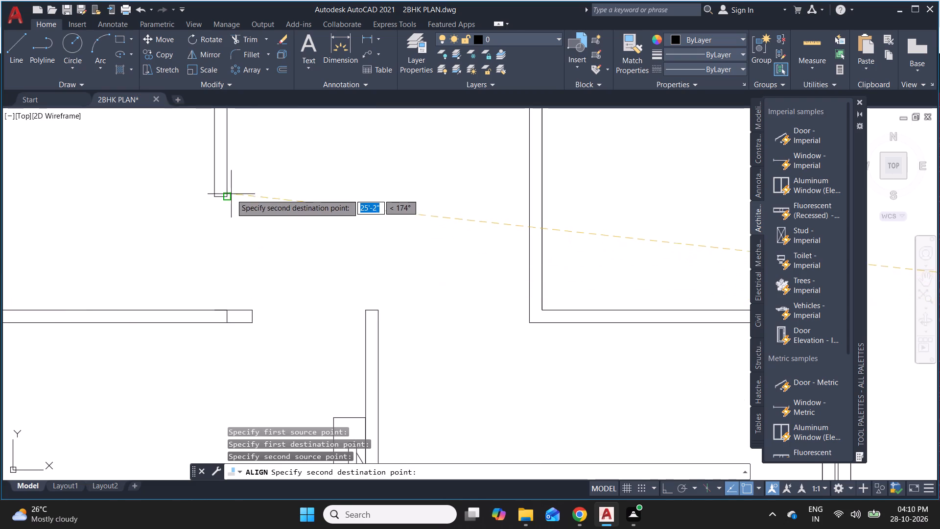
{"action": "left_click", "coordinate": [228, 306]}
{"action": "key", "text": "space"}
{"action": "key", "text": "y"}
{"action": "key", "text": "space"}
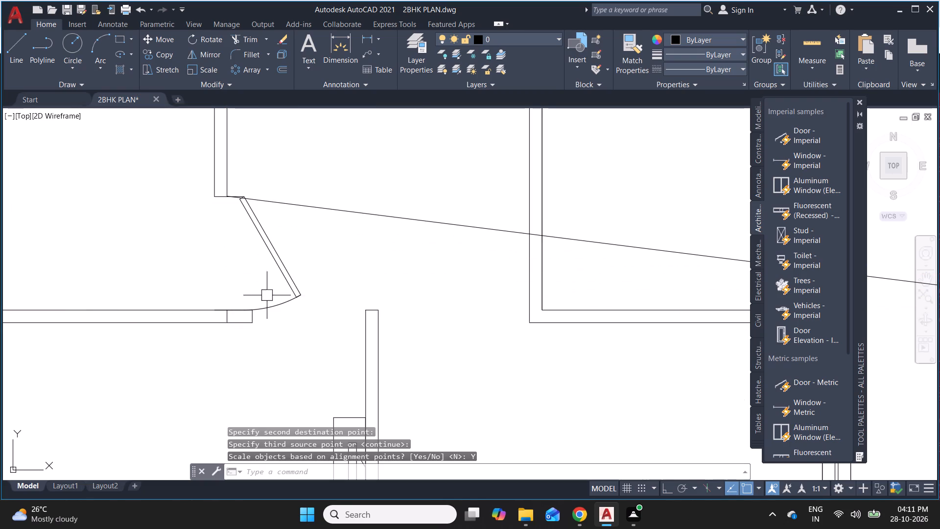
{"action": "key", "text": "Escape"}
Flip the vertically placed door so its leaf swings to the left side of the opening.
{"action": "left_click", "coordinate": [260, 243]}
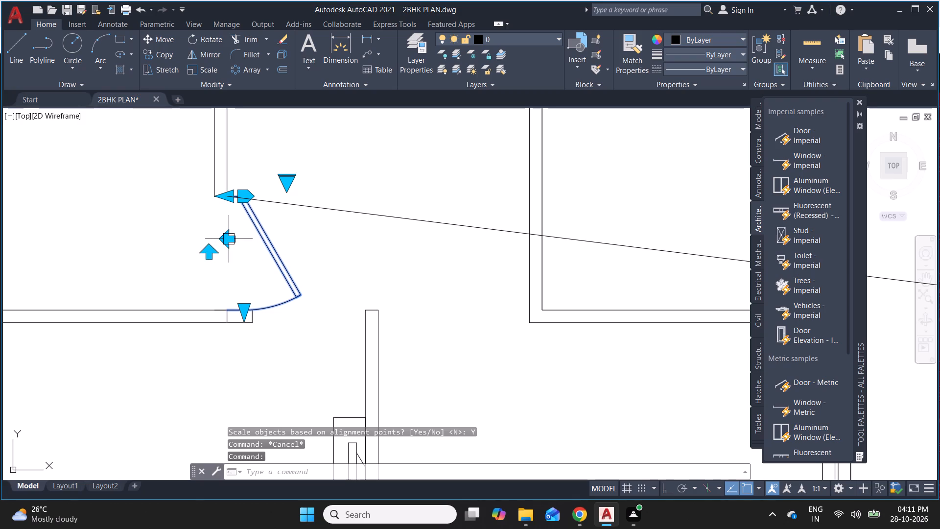
{"action": "left_click", "coordinate": [235, 242]}
{"action": "key", "text": "Escape"}
Move the vertically placed door sideways by the wall thickness, from the hanging wall's lower right corner to its lower left corner.
{"action": "scroll", "coordinate": [227, 206], "scroll_direction": "up", "scroll_amount": 4}
{"action": "left_click", "coordinate": [202, 194]}
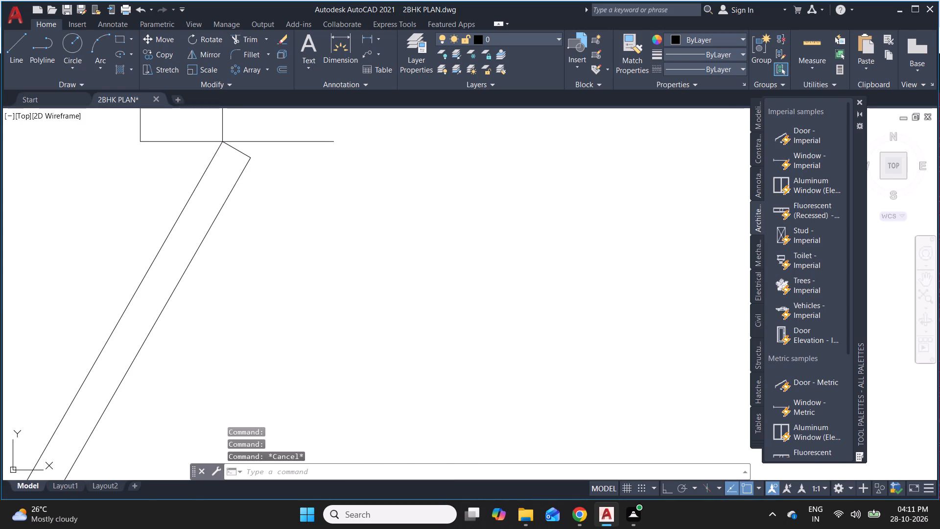
{"action": "left_click", "coordinate": [205, 175]}
{"action": "left_click", "coordinate": [232, 208]}
{"action": "left_click", "coordinate": [213, 202]}
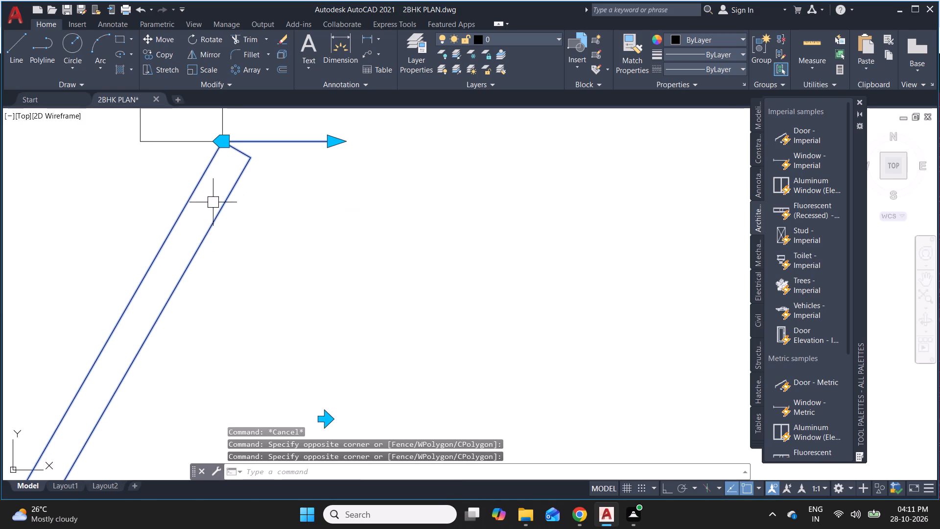
{"action": "type", "text": "M"}
{"action": "key", "text": "space"}
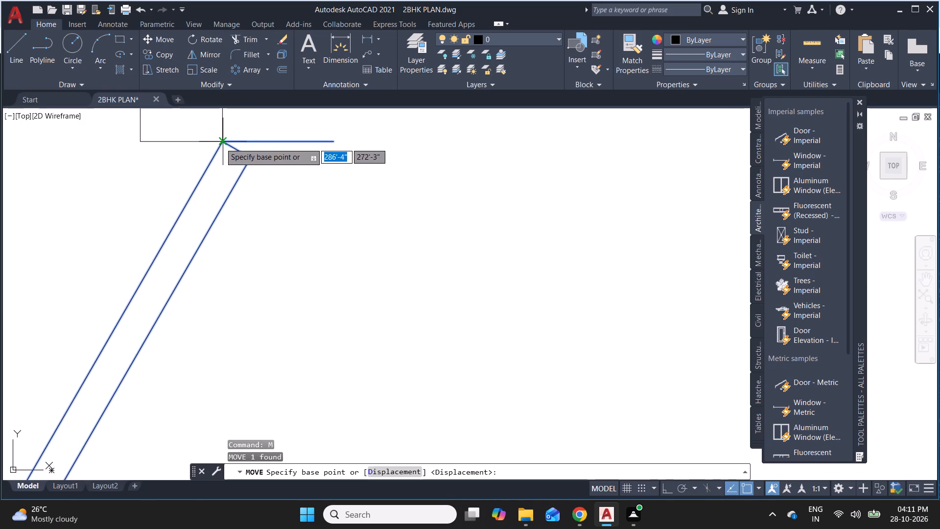
{"action": "left_click", "coordinate": [221, 142]}
{"action": "left_click", "coordinate": [137, 138]}
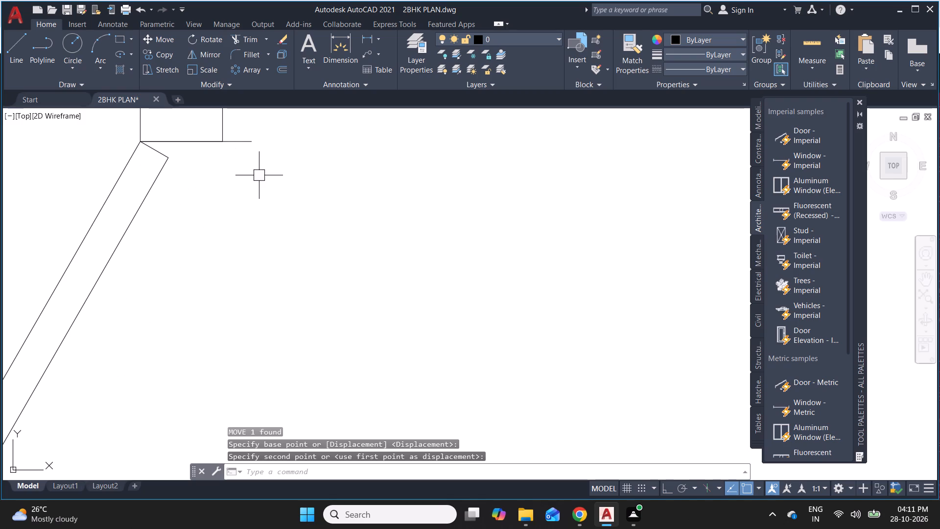
{"action": "key", "text": "Escape"}
{"action": "key", "text": "Escape"}
Align a spare door from the horizontal wall stub's upper end corner to the neighbouring vertical wall's upper left corner, scaling it to fit.
{"action": "scroll", "coordinate": [310, 202], "scroll_direction": "down", "scroll_amount": 4}
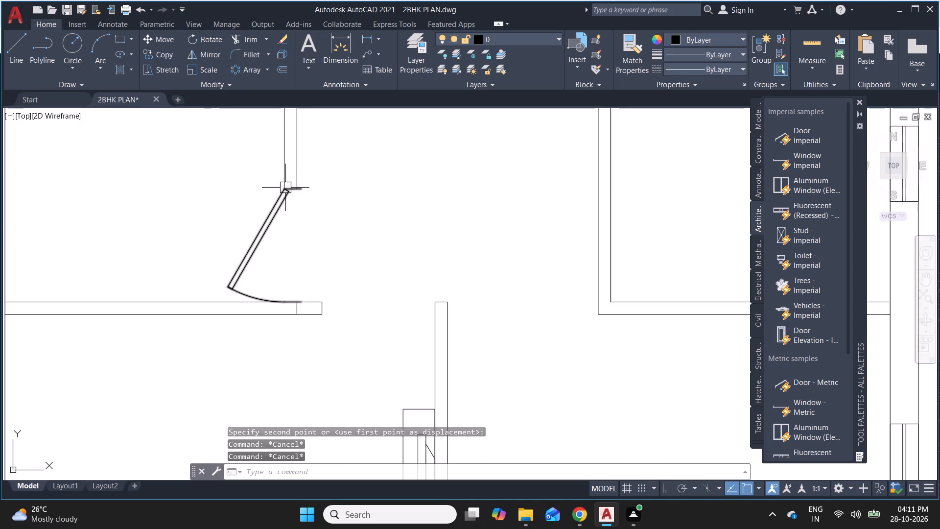
{"action": "scroll", "coordinate": [296, 310], "scroll_direction": "up", "scroll_amount": 3}
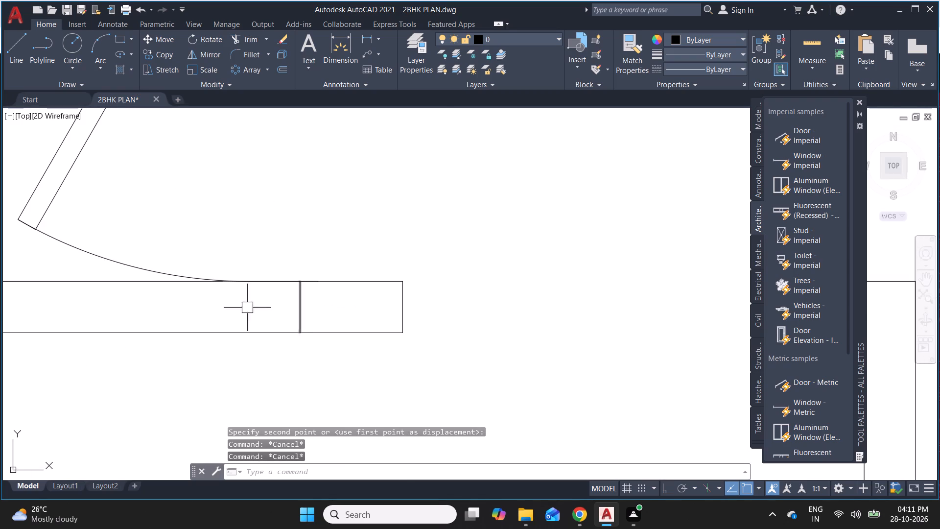
{"action": "scroll", "coordinate": [109, 302], "scroll_direction": "down", "scroll_amount": 2}
{"action": "scroll", "coordinate": [179, 292], "scroll_direction": "down", "scroll_amount": 2}
{"action": "key", "text": "Escape"}
{"action": "key", "text": "Escape"}
{"action": "scroll", "coordinate": [240, 281], "scroll_direction": "down", "scroll_amount": 2}
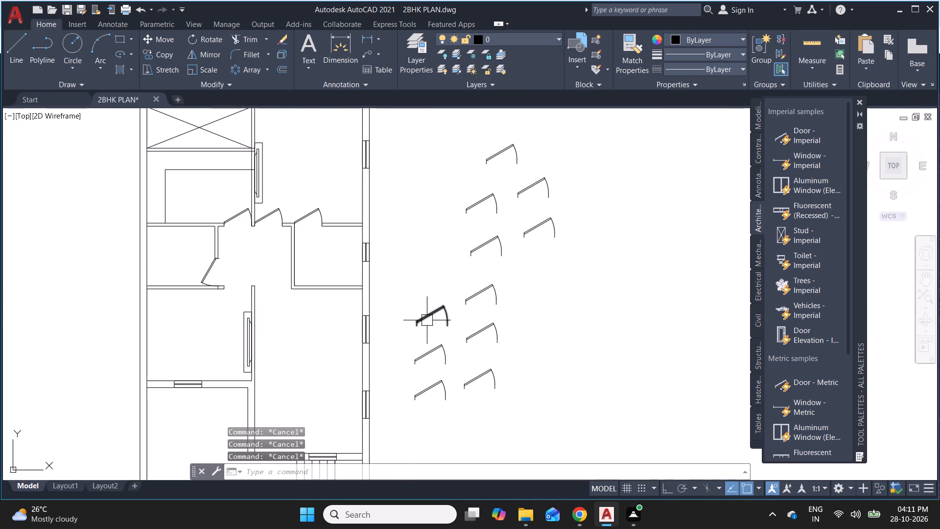
{"action": "left_click", "coordinate": [428, 320]}
{"action": "type", "text": "AL"}
{"action": "key", "text": "Return"}
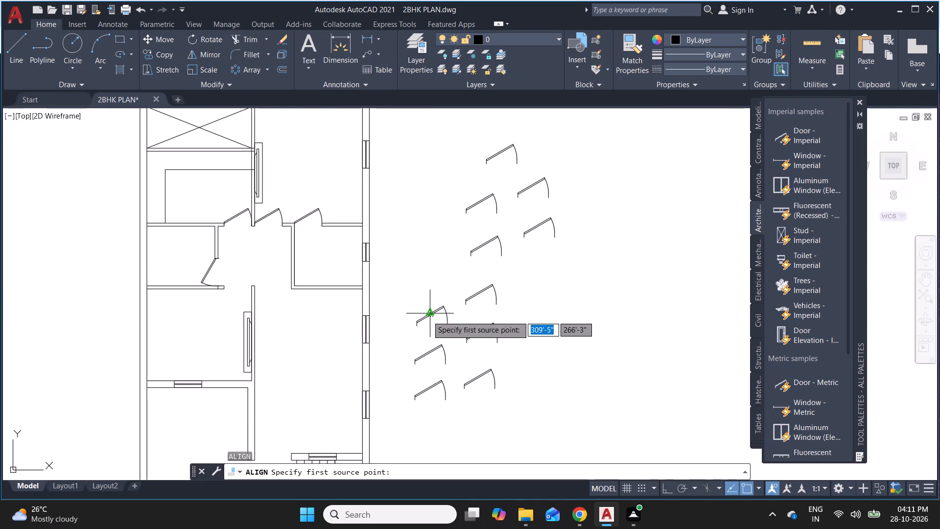
{"action": "scroll", "coordinate": [428, 297], "scroll_direction": "up", "scroll_amount": 3}
{"action": "left_click", "coordinate": [379, 416]}
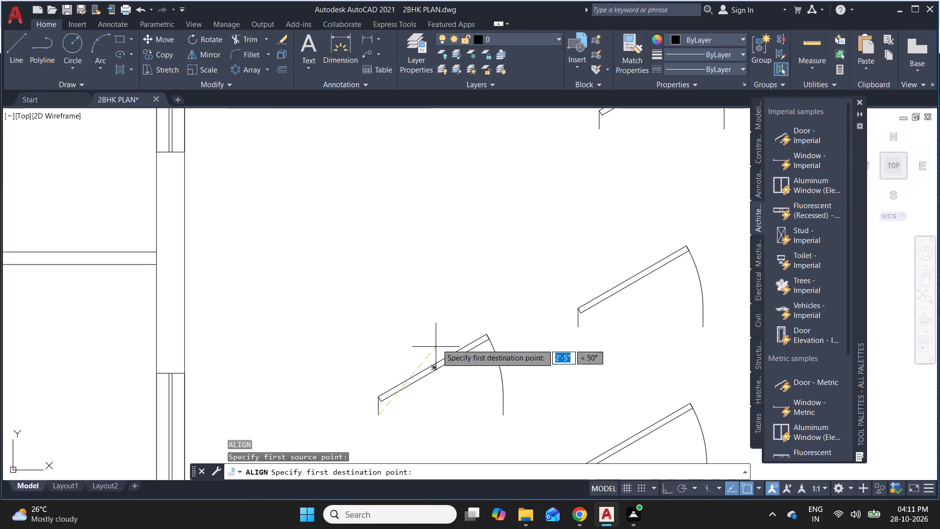
{"action": "scroll", "coordinate": [455, 313], "scroll_direction": "down", "scroll_amount": 2}
{"action": "scroll", "coordinate": [121, 307], "scroll_direction": "up", "scroll_amount": 2}
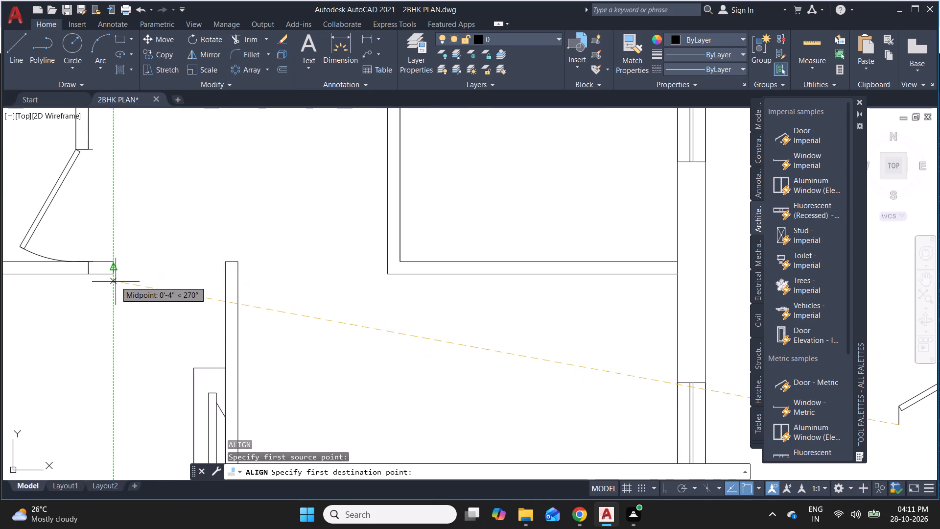
{"action": "scroll", "coordinate": [116, 258], "scroll_direction": "up", "scroll_amount": 3}
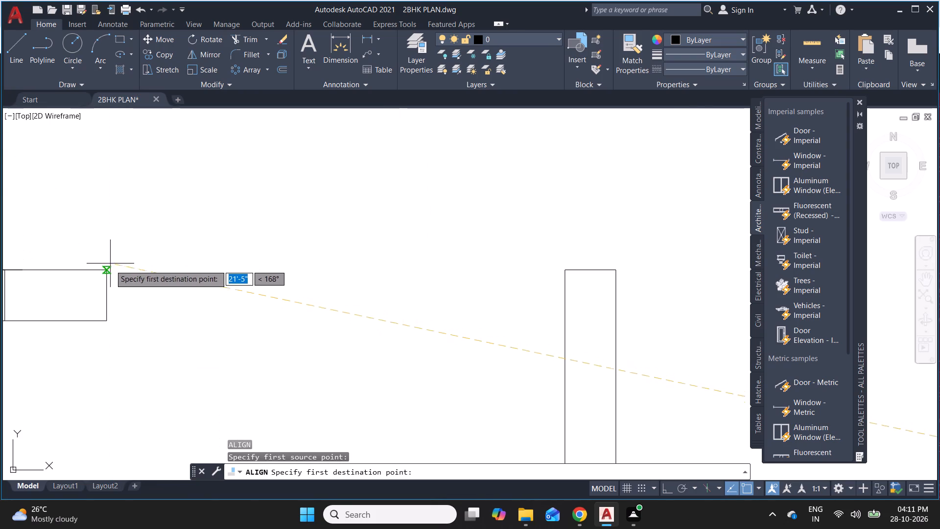
{"action": "left_click", "coordinate": [110, 267]}
{"action": "scroll", "coordinate": [103, 242], "scroll_direction": "down", "scroll_amount": 4}
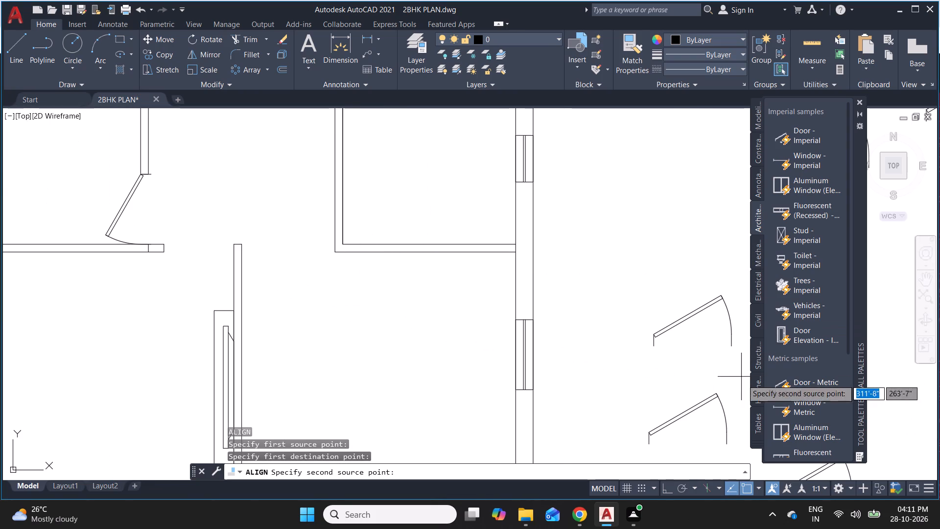
{"action": "left_click", "coordinate": [730, 349]}
{"action": "scroll", "coordinate": [211, 235], "scroll_direction": "up", "scroll_amount": 2}
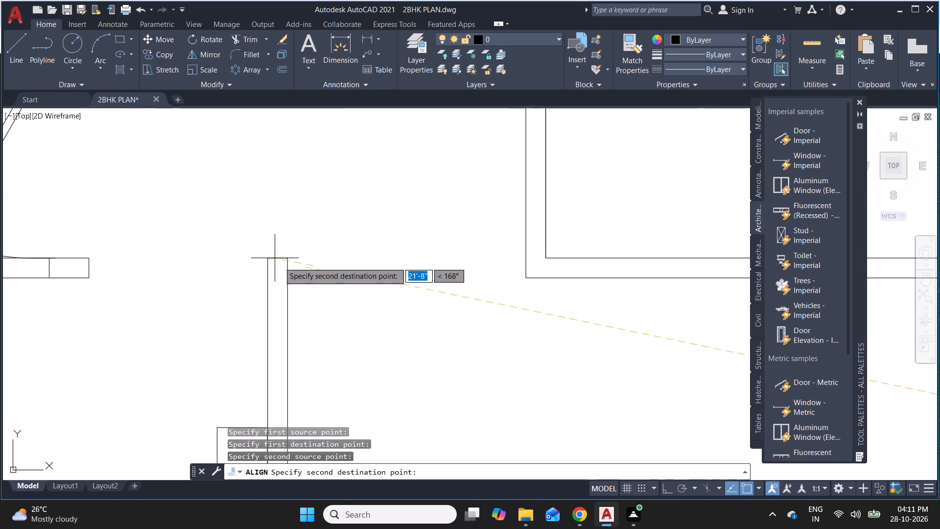
{"action": "left_click", "coordinate": [269, 259]}
{"action": "key", "text": "space"}
{"action": "type", "text": "Y"}
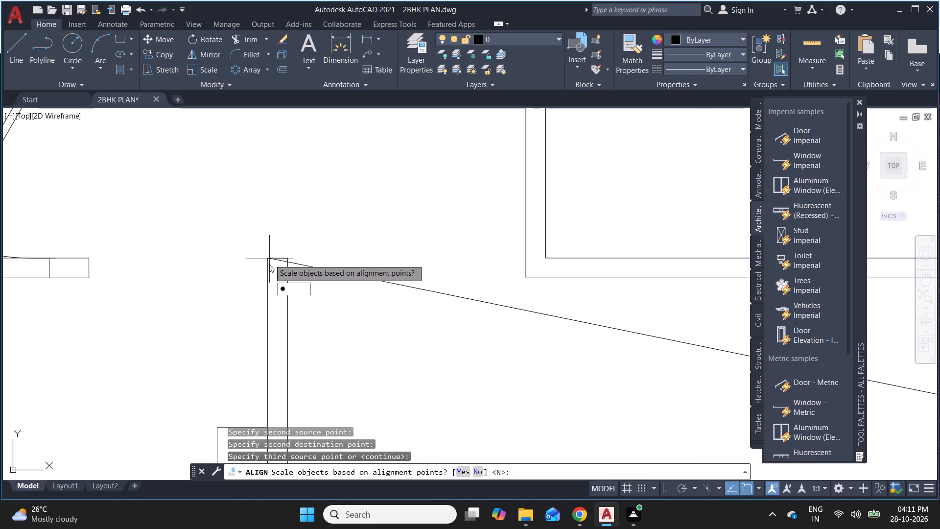
{"action": "key", "text": "space"}
{"action": "key", "text": "Escape"}
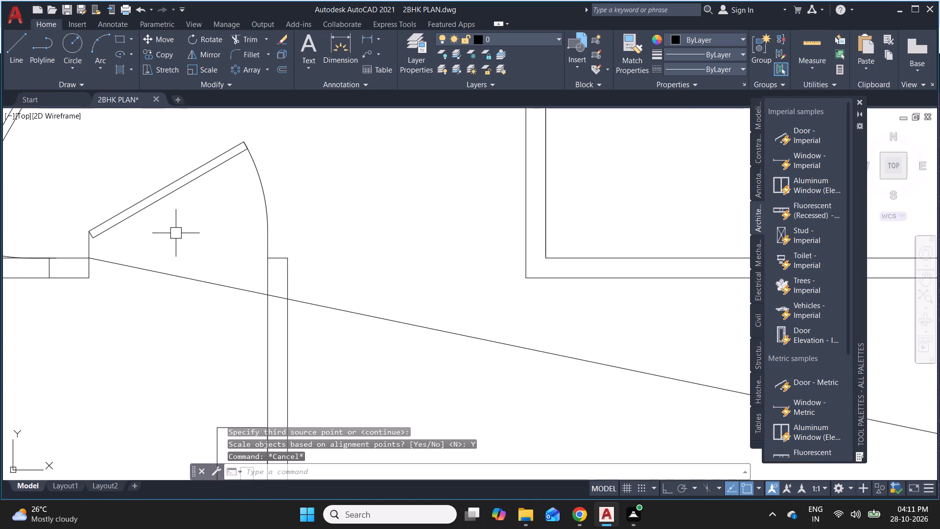
{"action": "key", "text": "Escape"}
Flip the newly fitted door so its leaf swings downward into the room below.
{"action": "left_click", "coordinate": [175, 181]}
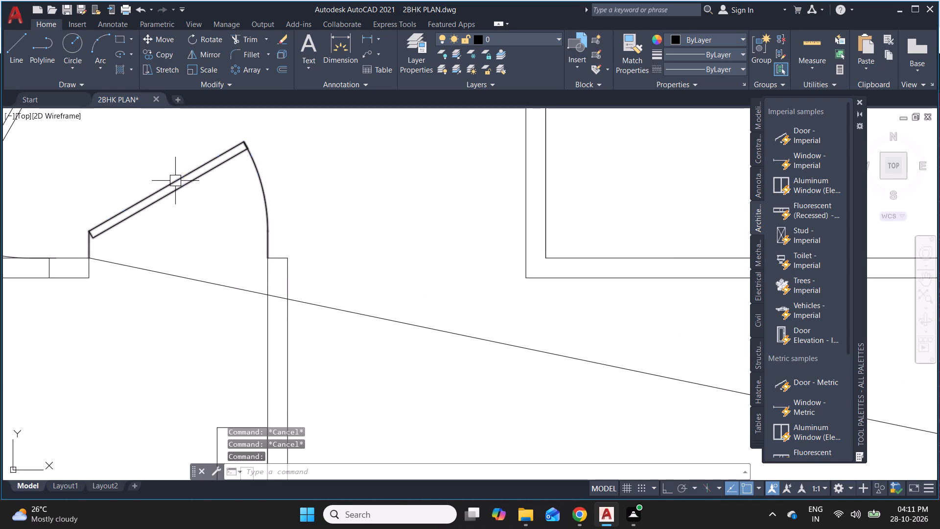
{"action": "left_click", "coordinate": [161, 256]}
{"action": "key", "text": "Escape"}
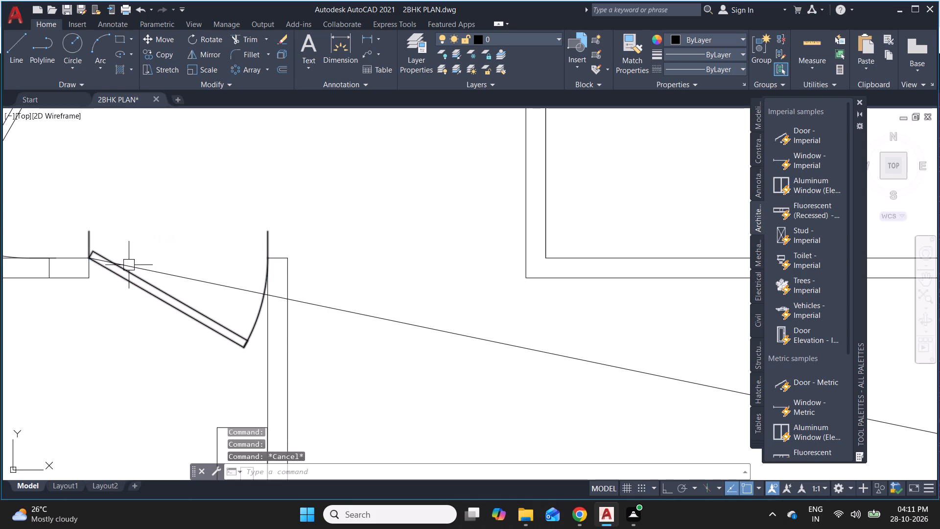
Move the flipped door straight down by the wall thickness onto the wall stub's lower right corner.
{"action": "left_click", "coordinate": [129, 265]}
{"action": "type", "text": "M"}
{"action": "key", "text": "space"}
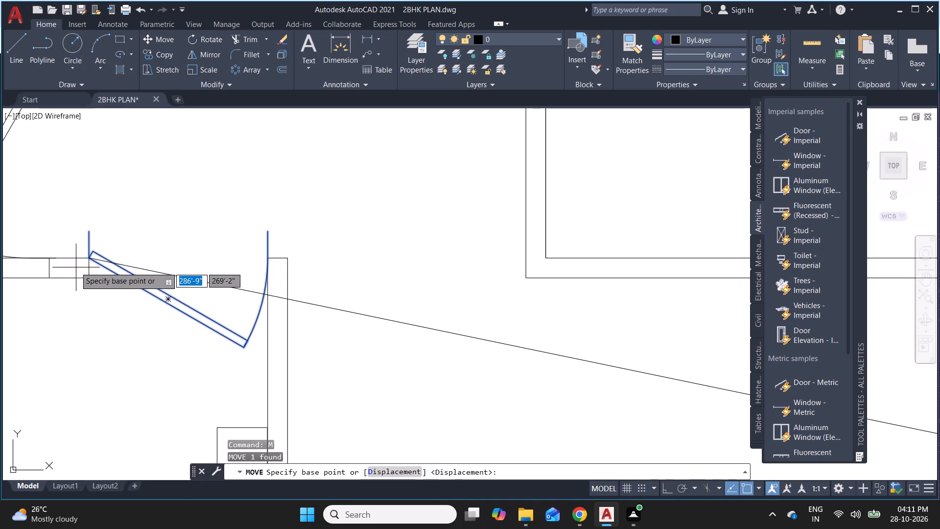
{"action": "scroll", "coordinate": [67, 249], "scroll_direction": "up", "scroll_amount": 3}
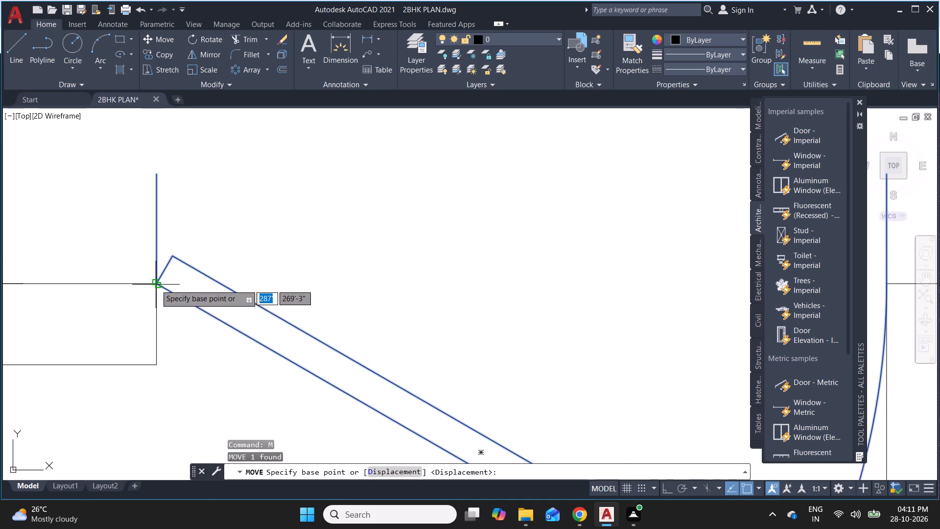
{"action": "left_click", "coordinate": [156, 278]}
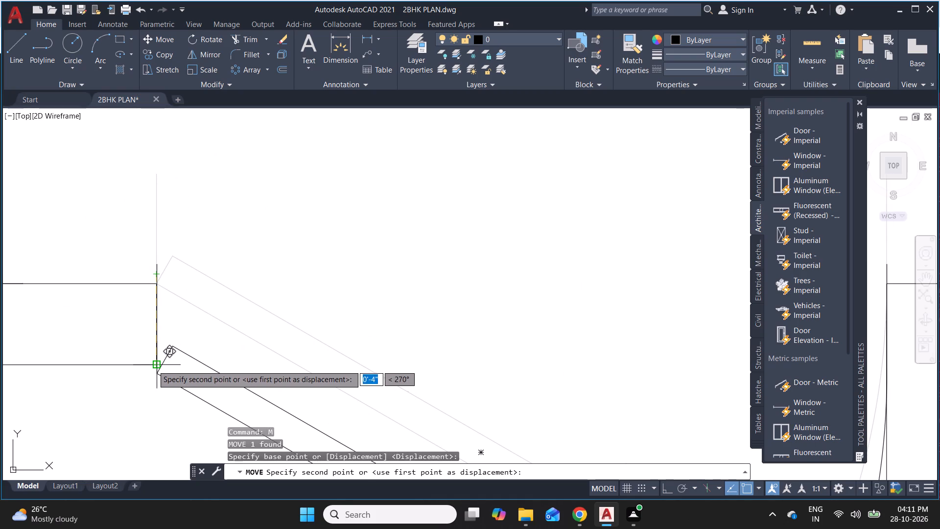
{"action": "left_click", "coordinate": [153, 365]}
{"action": "key", "text": "Escape"}
Draw a line across the opening beside the staircase, from the long vertical wall's lower right corner to the window wall's lower left corner.
{"action": "scroll", "coordinate": [202, 269], "scroll_direction": "down", "scroll_amount": 6}
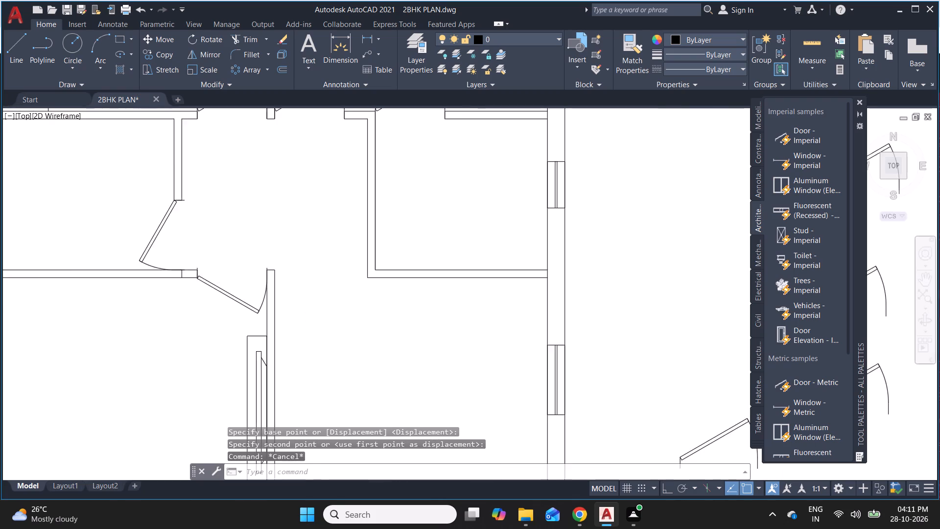
{"action": "scroll", "coordinate": [208, 272], "scroll_direction": "down", "scroll_amount": 1}
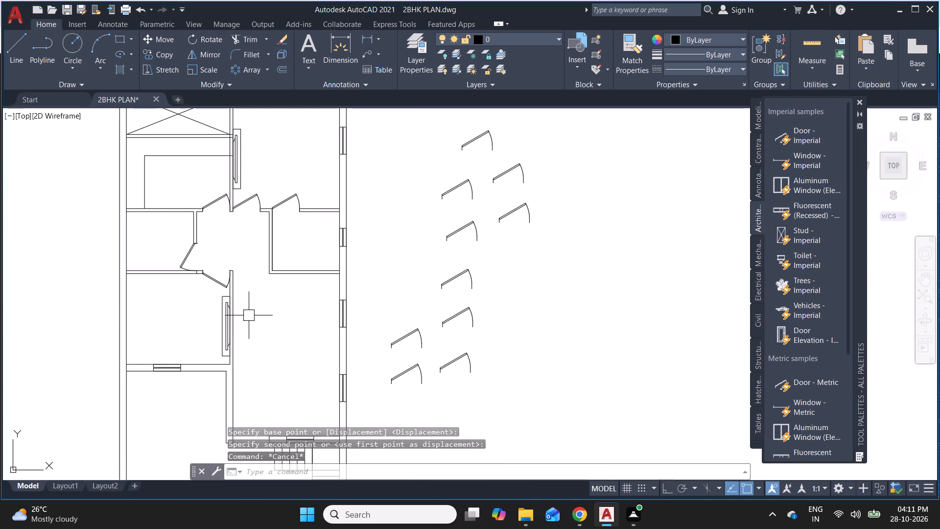
{"action": "scroll", "coordinate": [249, 315], "scroll_direction": "up", "scroll_amount": 1}
{"action": "scroll", "coordinate": [233, 271], "scroll_direction": "down", "scroll_amount": 1}
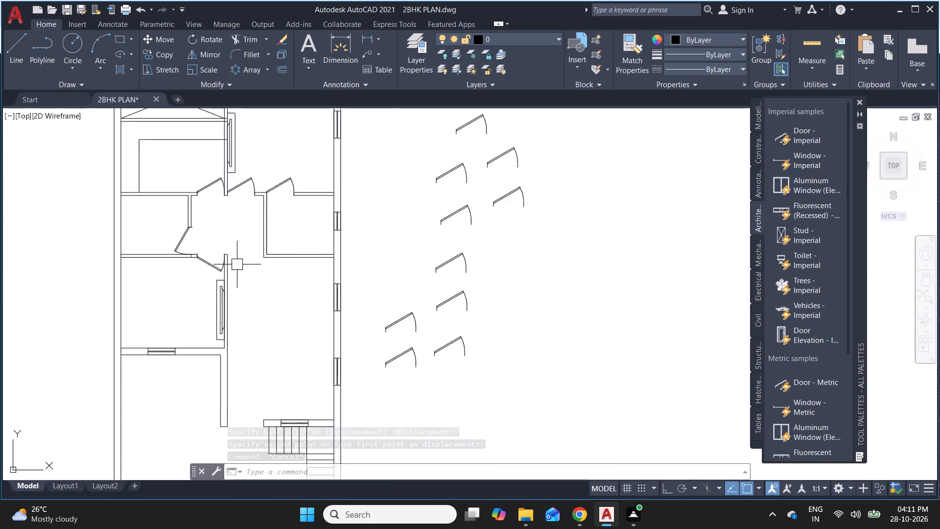
{"action": "scroll", "coordinate": [237, 264], "scroll_direction": "down", "scroll_amount": 1}
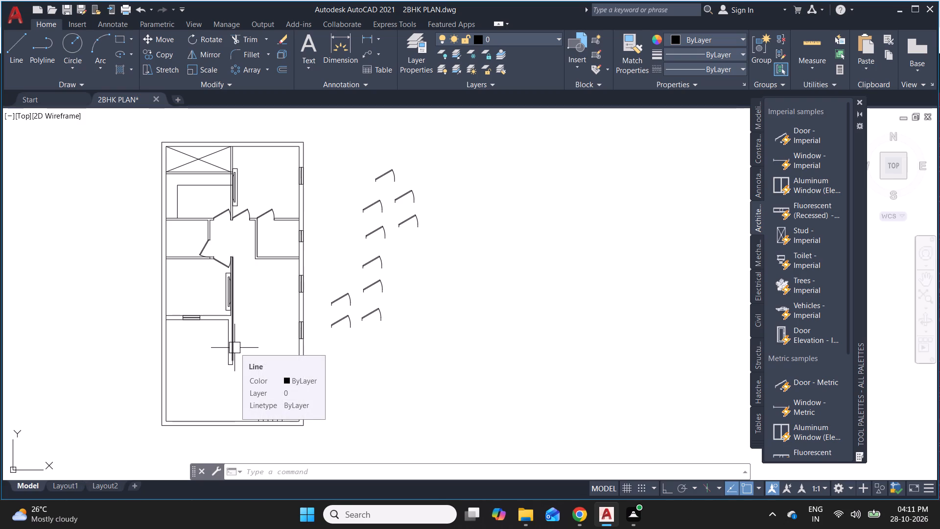
{"action": "scroll", "coordinate": [202, 282], "scroll_direction": "up", "scroll_amount": 4}
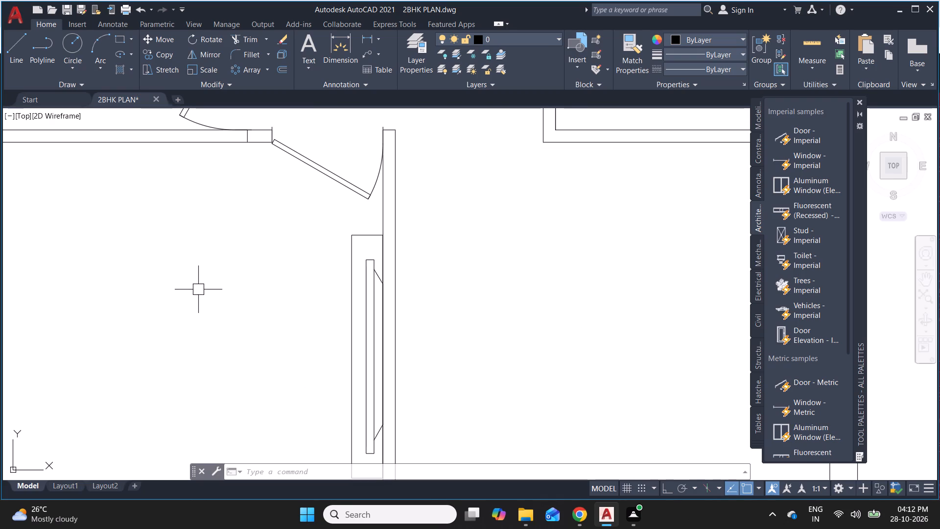
{"action": "key", "text": "Escape"}
{"action": "key", "text": "grave"}
{"action": "key", "text": "Escape"}
{"action": "key", "text": "Escape"}
{"action": "key", "text": "l"}
{"action": "key", "text": "space"}
{"action": "scroll", "coordinate": [184, 245], "scroll_direction": "down", "scroll_amount": 2}
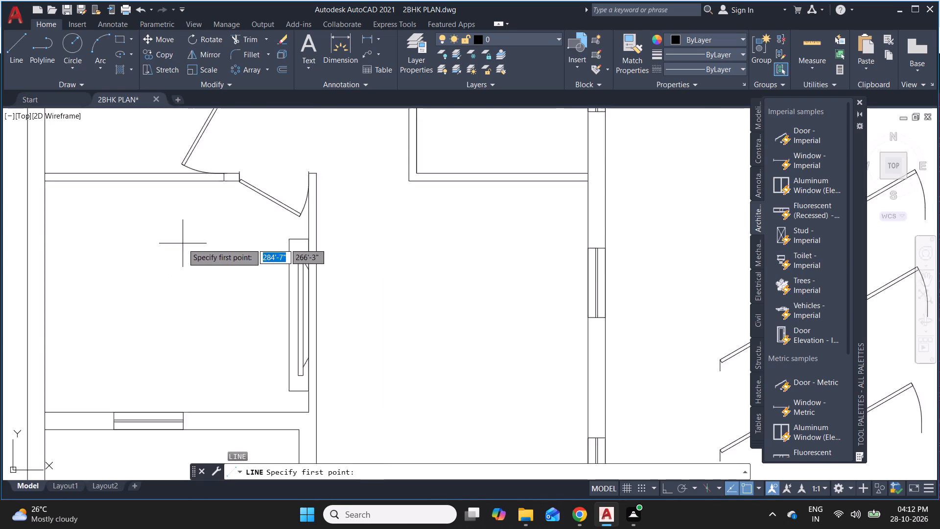
{"action": "scroll", "coordinate": [183, 243], "scroll_direction": "down", "scroll_amount": 1}
{"action": "scroll", "coordinate": [243, 423], "scroll_direction": "up", "scroll_amount": 3}
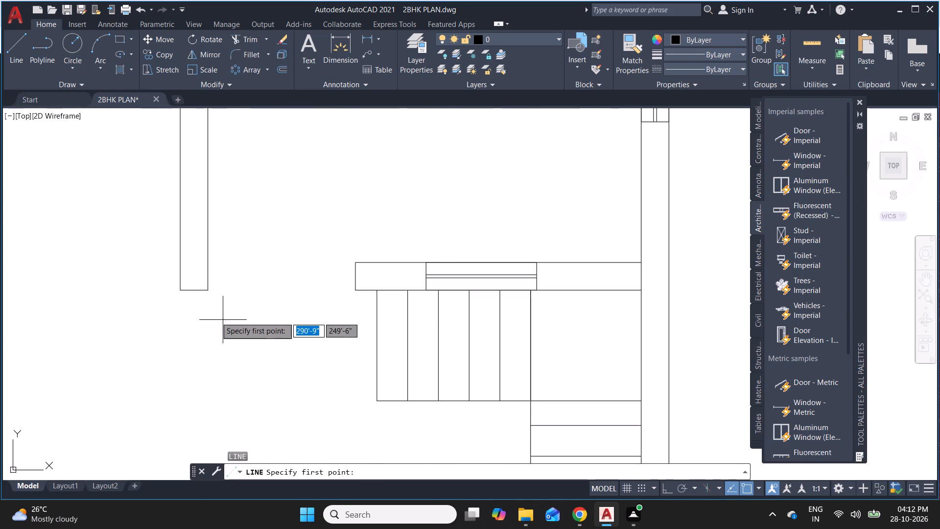
{"action": "left_click", "coordinate": [208, 292]}
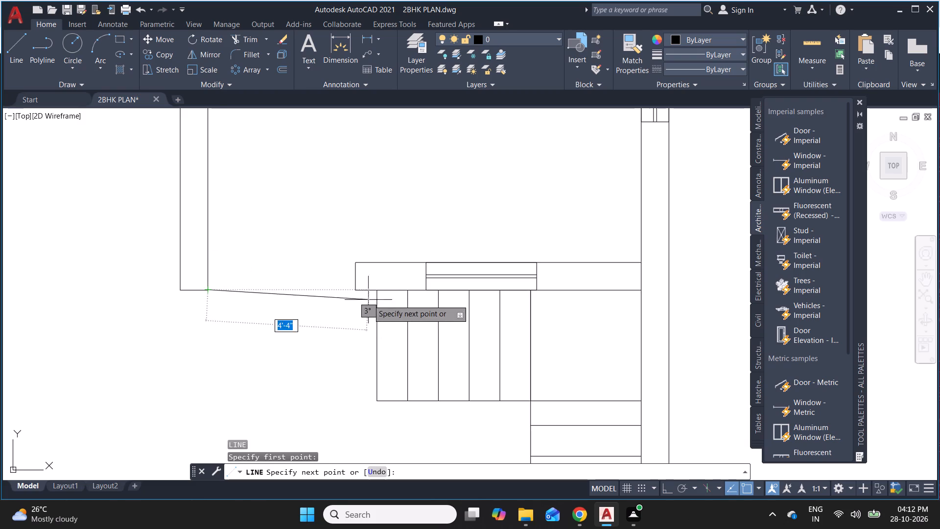
{"action": "left_click", "coordinate": [357, 288]}
{"action": "key", "text": "Escape"}
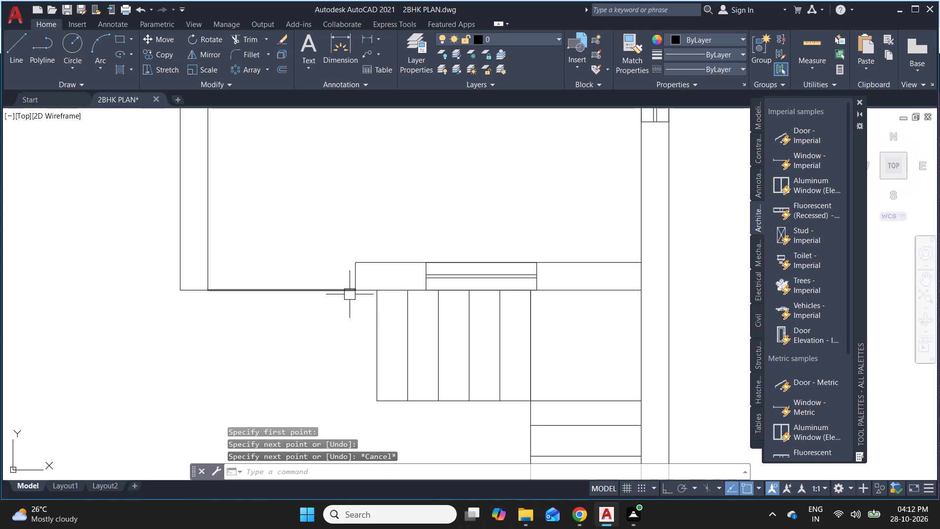
Draw a vertical guide line upward from the midpoint of the line closing that opening.
{"action": "type", "text": "L"}
{"action": "key", "text": "space"}
{"action": "type", "text": "MI"}
{"action": "type", "text": "D"}
{"action": "key", "text": "space"}
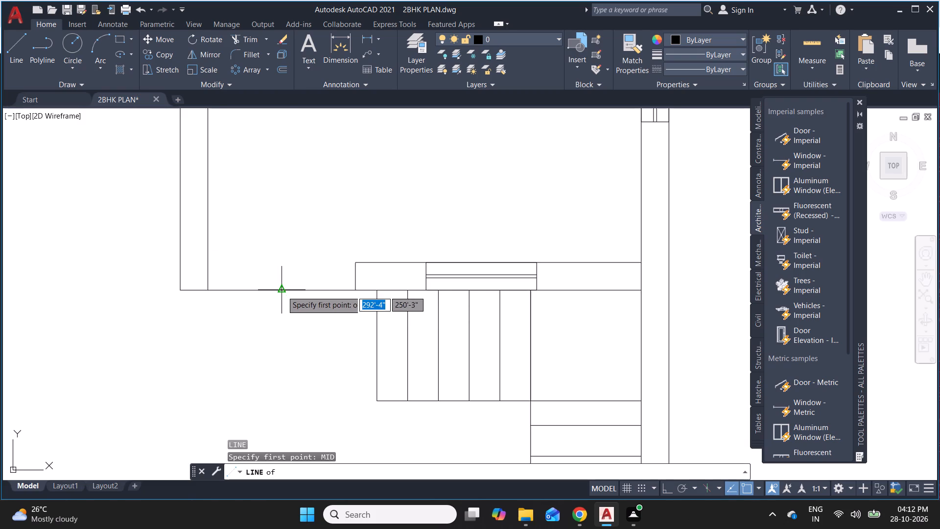
{"action": "left_click", "coordinate": [282, 291]}
{"action": "left_click", "coordinate": [287, 203]}
{"action": "key", "text": "Escape"}
{"action": "key", "text": "Escape"}
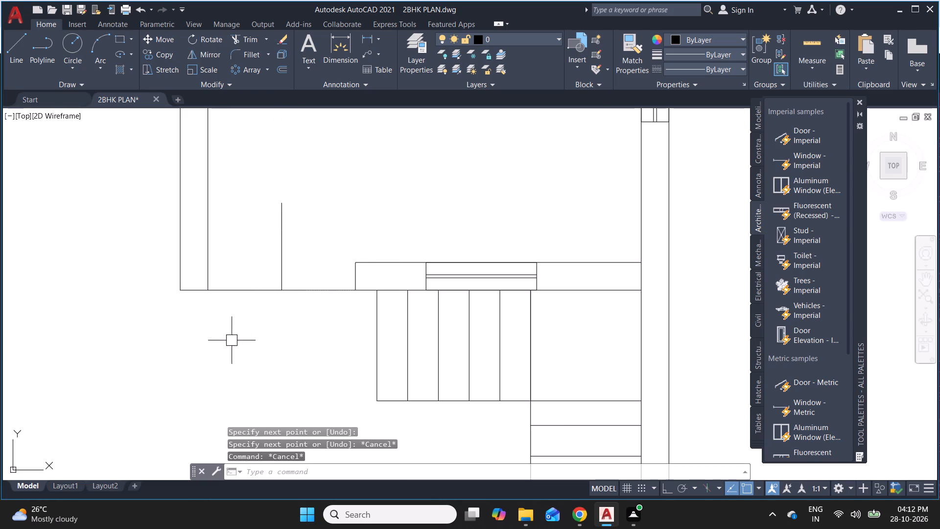
Align and scale a spare door into the opening beside the staircase, spanning from the vertical wall's corner to the centre guide line.
{"action": "scroll", "coordinate": [231, 346], "scroll_direction": "down", "scroll_amount": 2}
{"action": "left_click", "coordinate": [477, 227]}
{"action": "type", "text": "AL"}
{"action": "key", "text": "Return"}
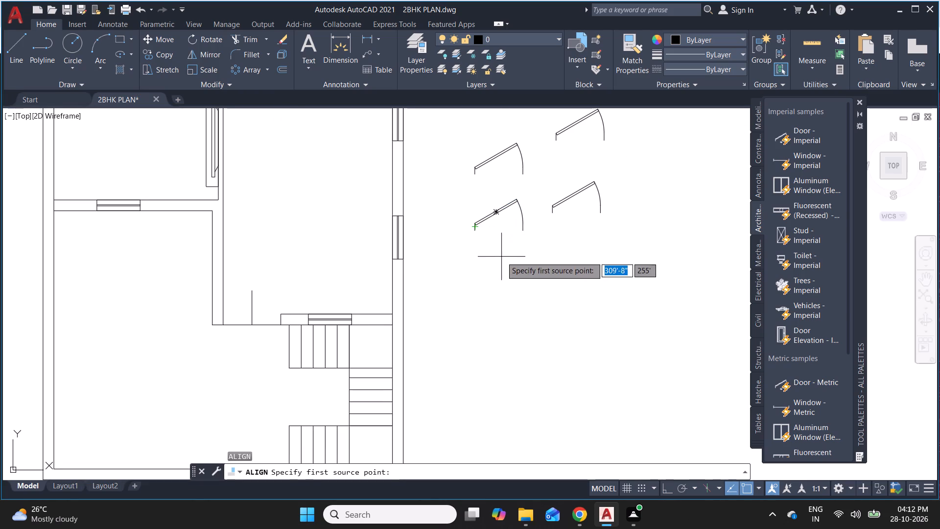
{"action": "scroll", "coordinate": [476, 240], "scroll_direction": "up", "scroll_amount": 3}
{"action": "left_click", "coordinate": [473, 199]}
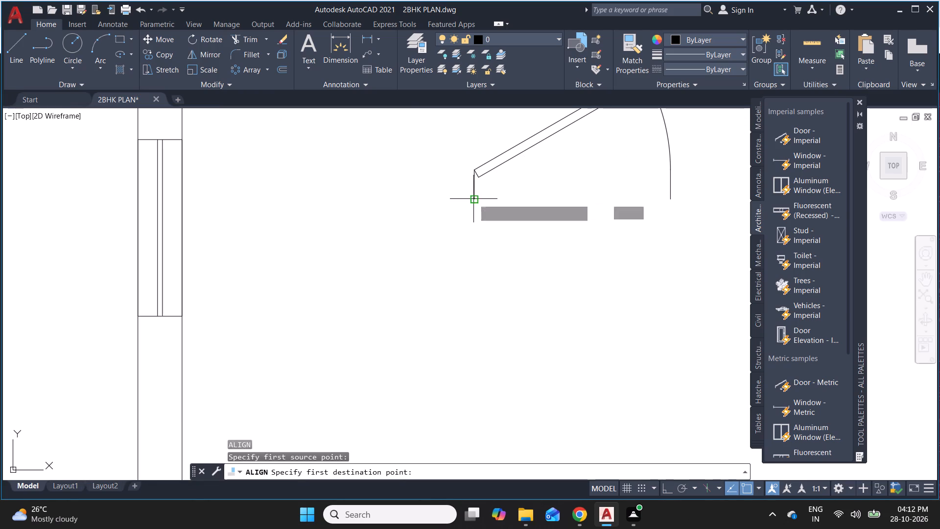
{"action": "scroll", "coordinate": [479, 247], "scroll_direction": "down", "scroll_amount": 2}
{"action": "scroll", "coordinate": [45, 391], "scroll_direction": "up", "scroll_amount": 2}
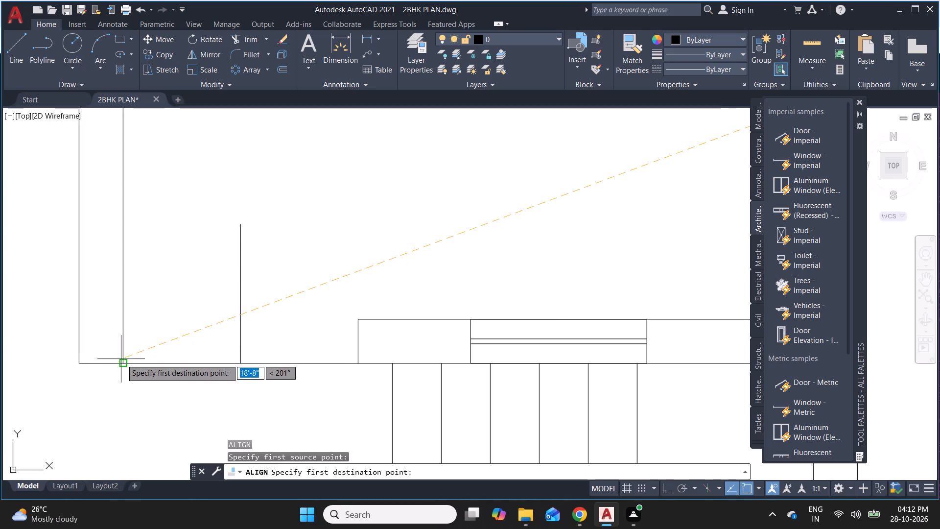
{"action": "left_click", "coordinate": [120, 363]}
{"action": "scroll", "coordinate": [102, 390], "scroll_direction": "down", "scroll_amount": 2}
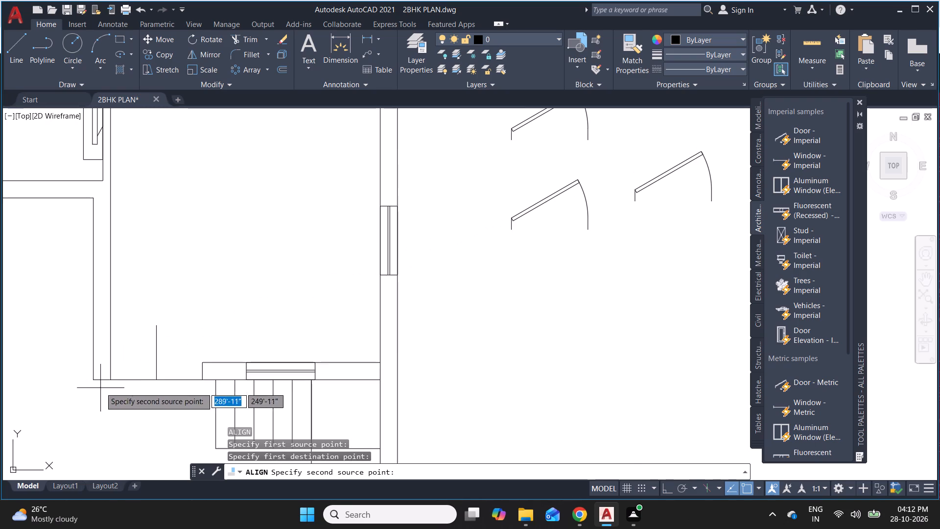
{"action": "left_click", "coordinate": [590, 229]}
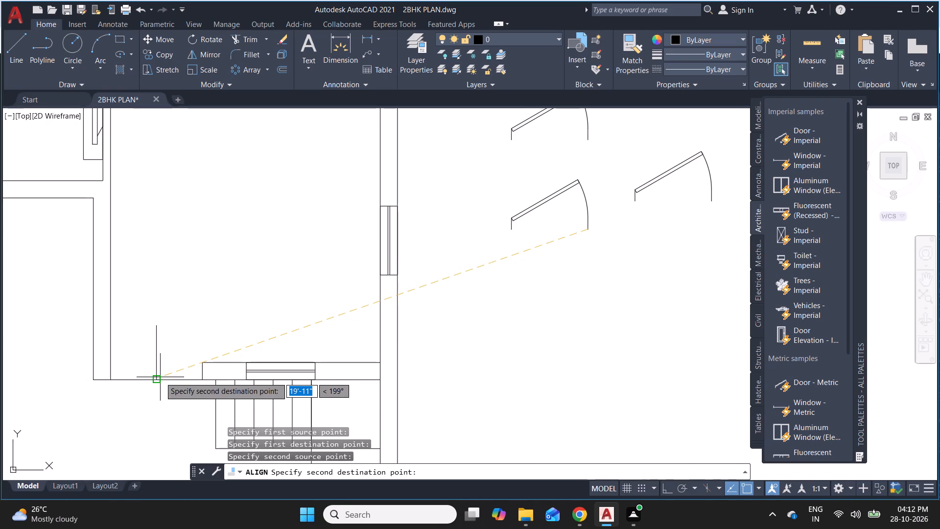
{"action": "left_click", "coordinate": [158, 380]}
{"action": "key", "text": "space"}
{"action": "type", "text": "Y"}
{"action": "key", "text": "space"}
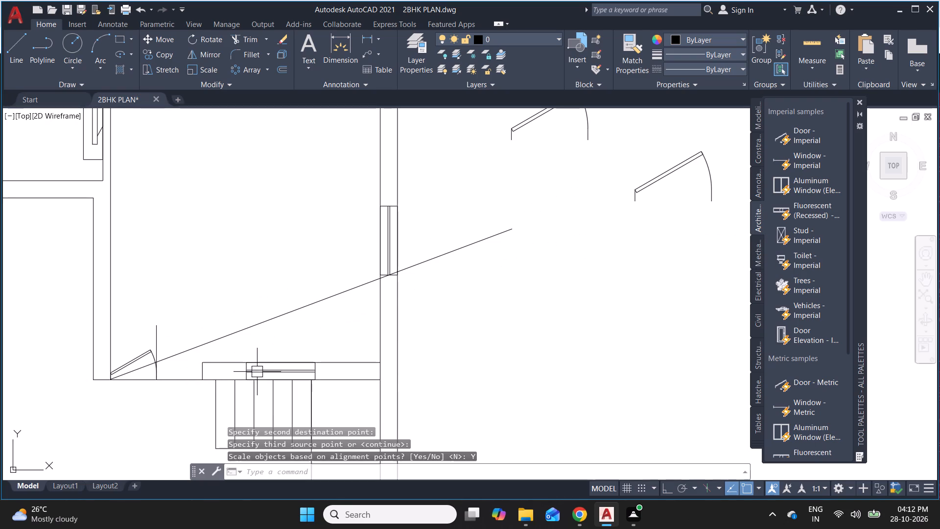
{"action": "key", "text": "Escape"}
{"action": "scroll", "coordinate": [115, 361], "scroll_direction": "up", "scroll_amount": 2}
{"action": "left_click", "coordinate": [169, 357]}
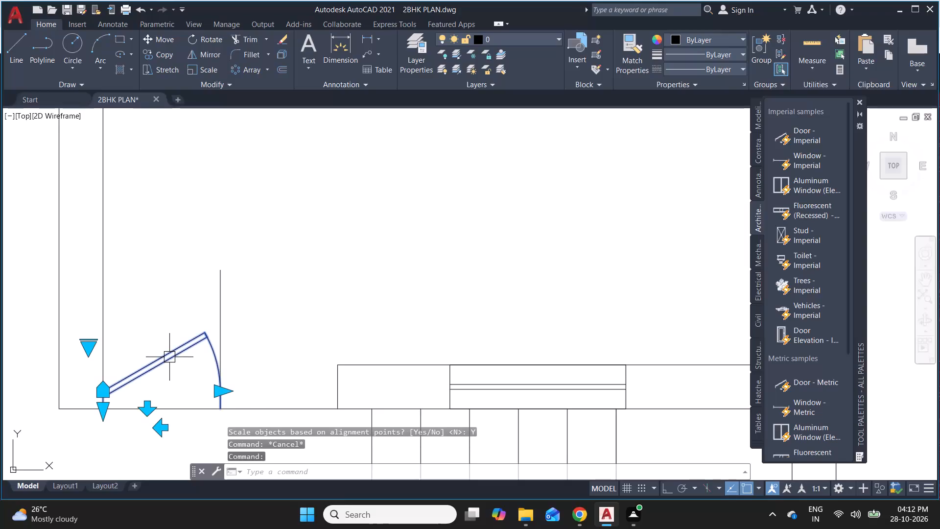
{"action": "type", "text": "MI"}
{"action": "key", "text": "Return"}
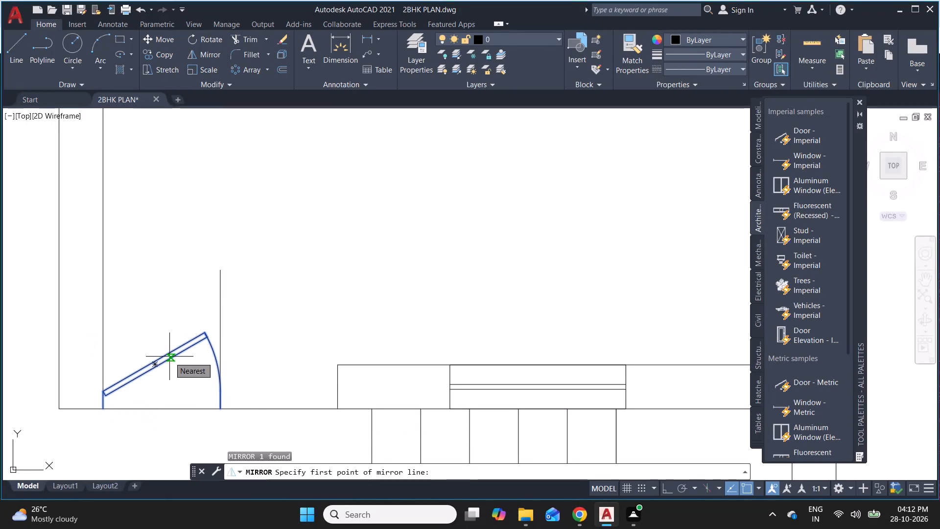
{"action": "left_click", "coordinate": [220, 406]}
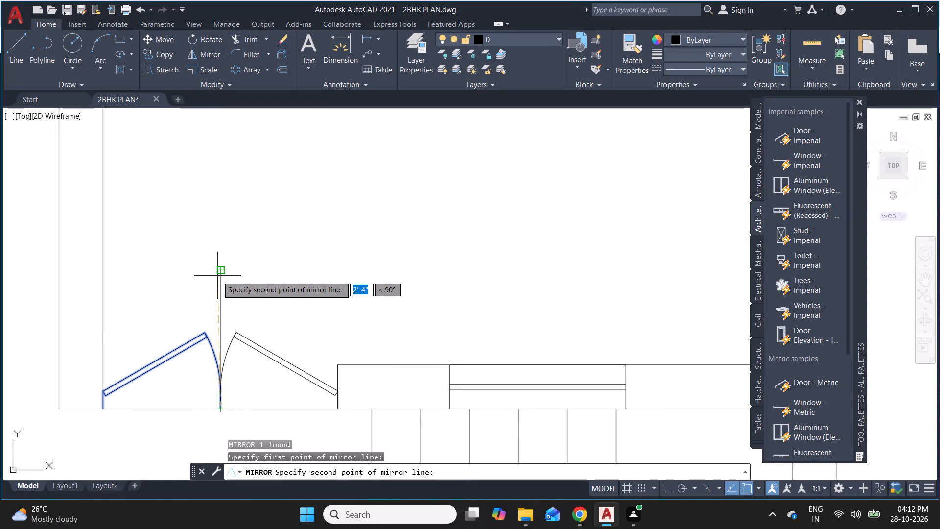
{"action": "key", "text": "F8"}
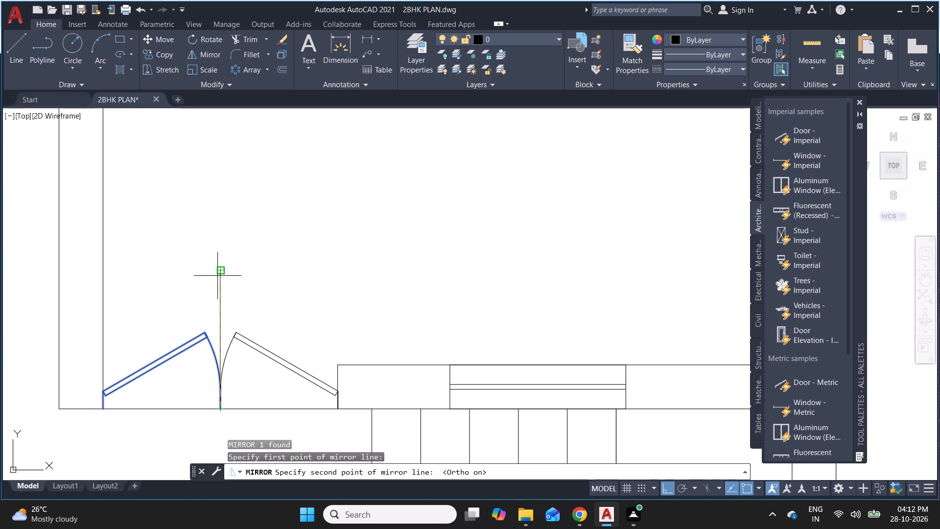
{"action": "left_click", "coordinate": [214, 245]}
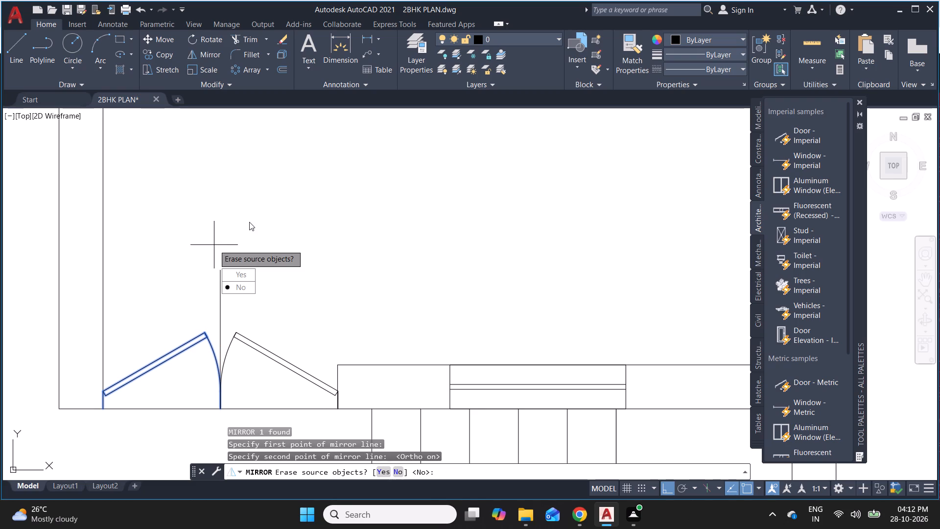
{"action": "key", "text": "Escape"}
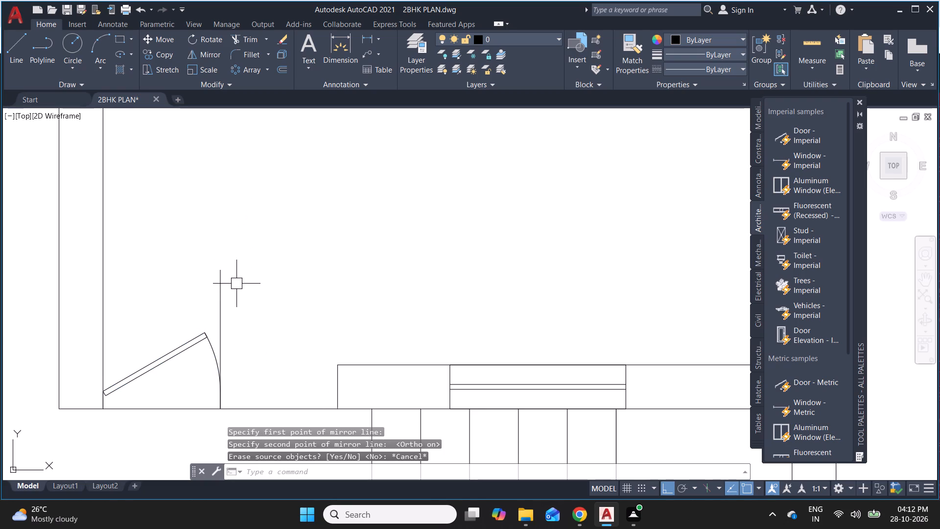
Mirror the fitted door about the vertical guide line, keeping the original, to form a double door.
{"action": "left_click", "coordinate": [193, 331]}
{"action": "type", "text": "MI"}
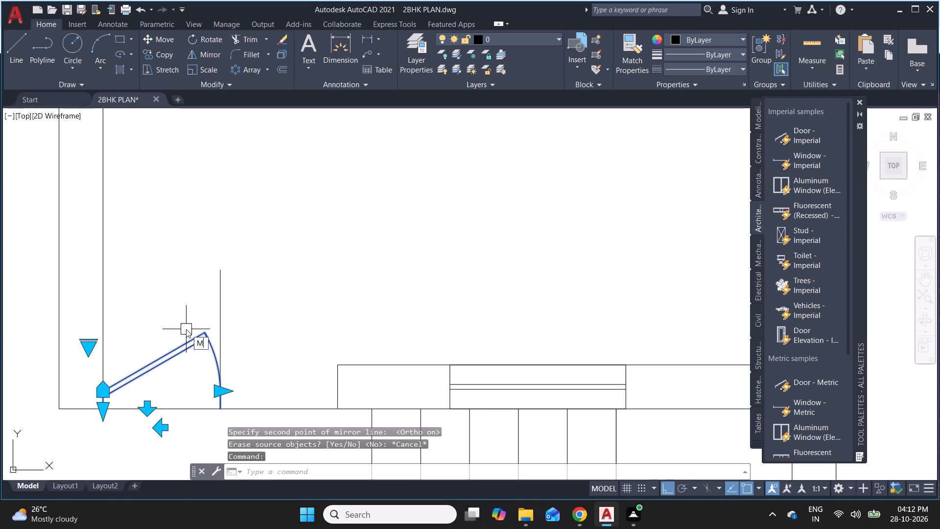
{"action": "key", "text": "Return"}
{"action": "left_click", "coordinate": [219, 406]}
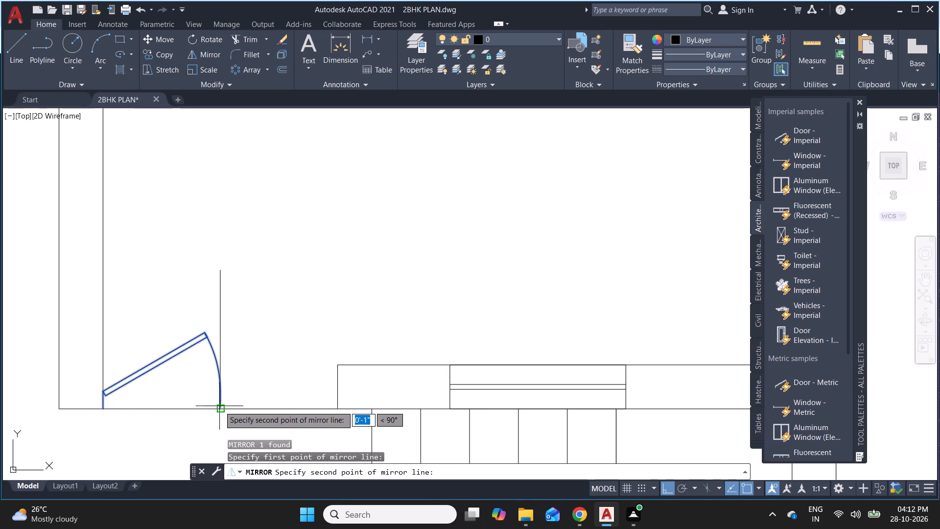
{"action": "left_click", "coordinate": [254, 313]}
{"action": "key", "text": "n"}
{"action": "key", "text": "space"}
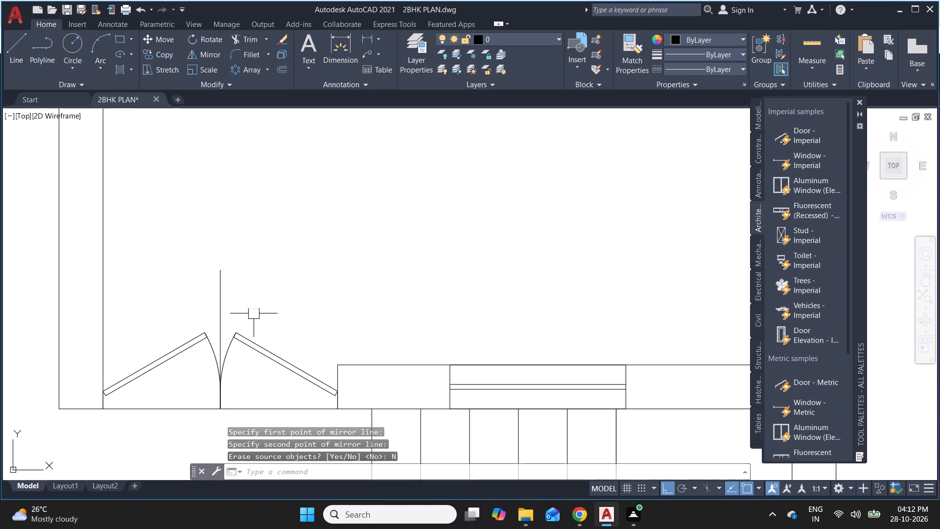
{"action": "key", "text": "Escape"}
{"action": "key", "text": "Escape"}
Trim away the vertical guide line between the two door leaves.
{"action": "type", "text": "TR"}
{"action": "key", "text": "space"}
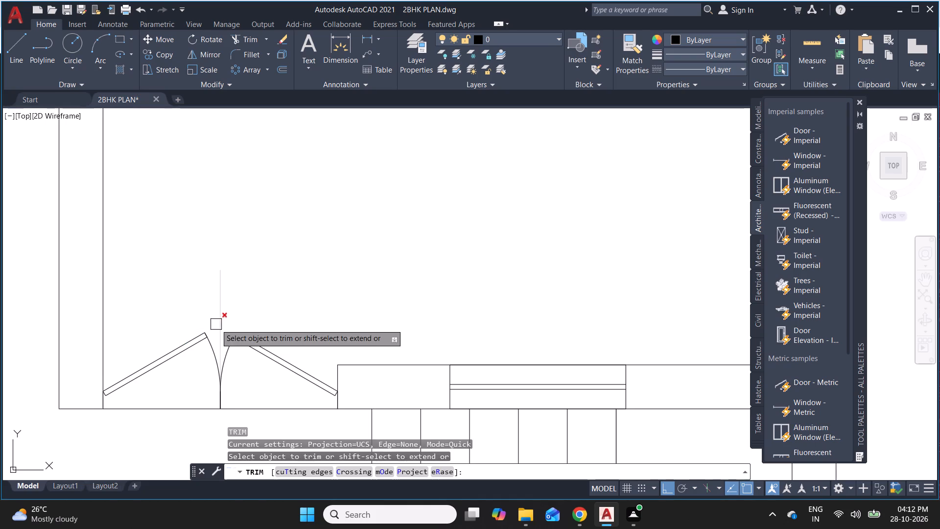
{"action": "left_click", "coordinate": [216, 324]}
{"action": "scroll", "coordinate": [220, 407], "scroll_direction": "up", "scroll_amount": 3}
{"action": "left_click", "coordinate": [222, 378]}
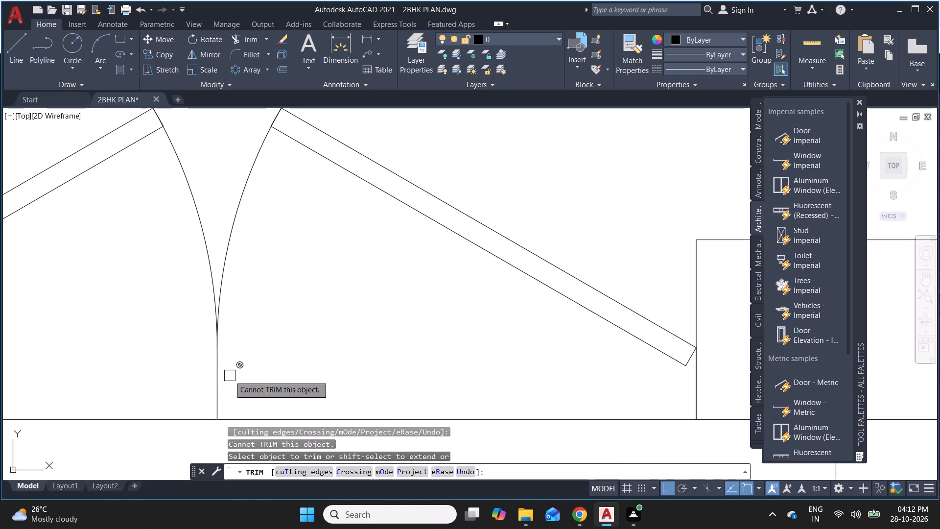
{"action": "left_click", "coordinate": [210, 385]}
{"action": "left_click", "coordinate": [219, 416]}
{"action": "key", "text": "Escape"}
Trim the line closing the opening beneath both leaves of the double door.
{"action": "scroll", "coordinate": [277, 381], "scroll_direction": "down", "scroll_amount": 3}
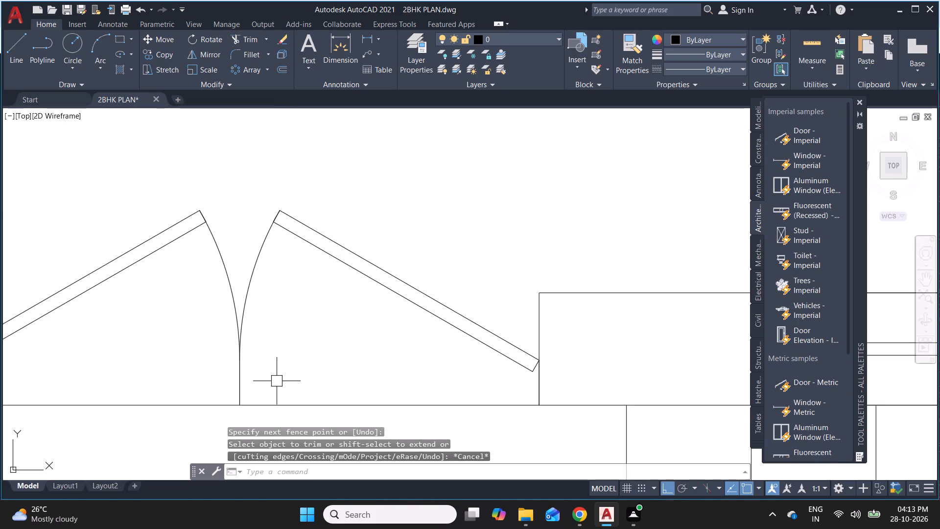
{"action": "scroll", "coordinate": [276, 381], "scroll_direction": "down", "scroll_amount": 1}
{"action": "scroll", "coordinate": [195, 364], "scroll_direction": "down", "scroll_amount": 2}
{"action": "key", "text": "Escape"}
{"action": "key", "text": "Escape"}
{"action": "scroll", "coordinate": [448, 362], "scroll_direction": "down", "scroll_amount": 1}
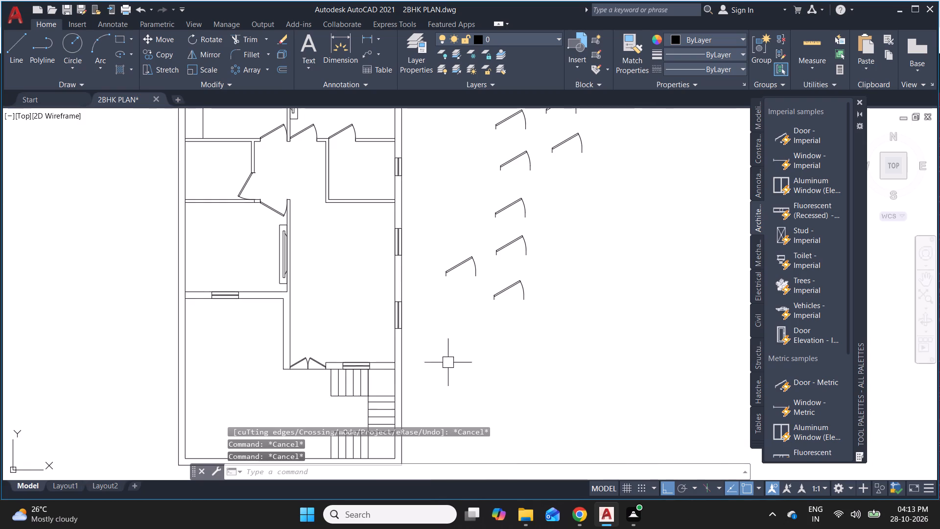
{"action": "scroll", "coordinate": [298, 384], "scroll_direction": "up", "scroll_amount": 3}
{"action": "key", "text": "Escape"}
{"action": "type", "text": "TR"}
{"action": "key", "text": "space"}
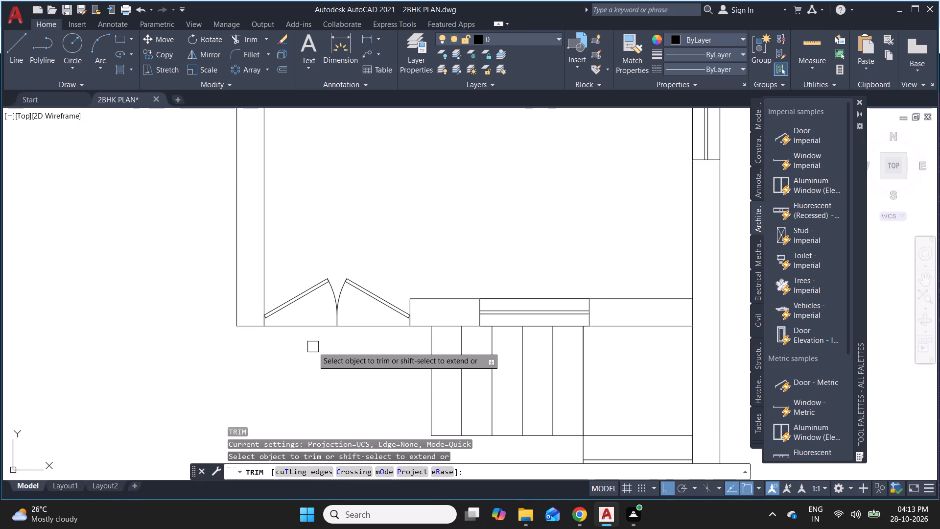
{"action": "left_click_drag", "start_coordinate": [310, 325], "coordinate": [317, 325]}
{"action": "left_click", "coordinate": [380, 323]}
{"action": "key", "text": "Escape"}
{"action": "key", "text": "Escape"}
Flip the door of the room with the counter so it hinges on the central vertical wall.
{"action": "scroll", "coordinate": [329, 375], "scroll_direction": "down", "scroll_amount": 2}
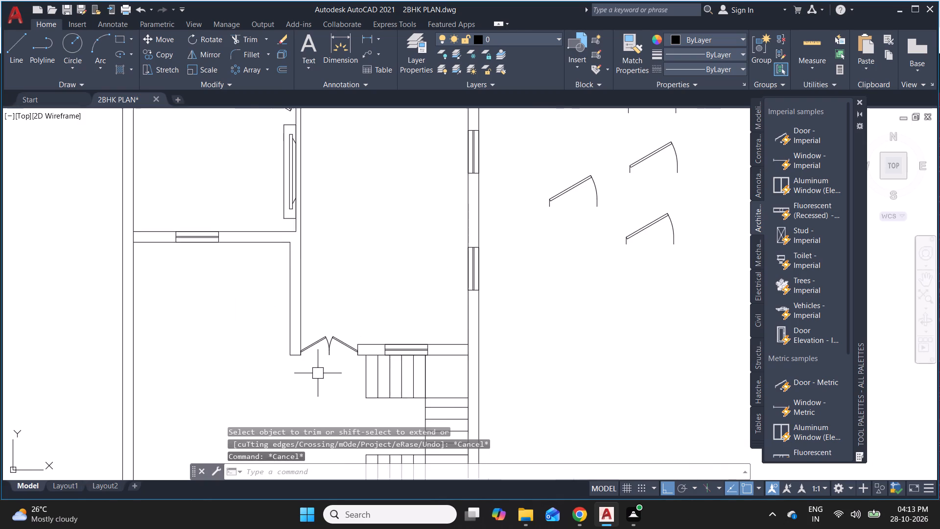
{"action": "scroll", "coordinate": [315, 373], "scroll_direction": "down", "scroll_amount": 1}
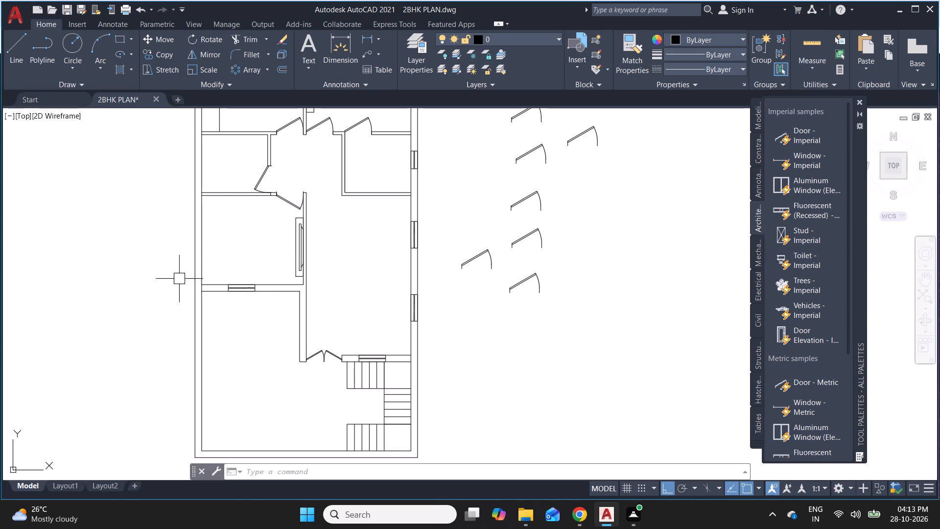
{"action": "scroll", "coordinate": [299, 244], "scroll_direction": "down", "scroll_amount": 2}
{"action": "scroll", "coordinate": [286, 171], "scroll_direction": "up", "scroll_amount": 4}
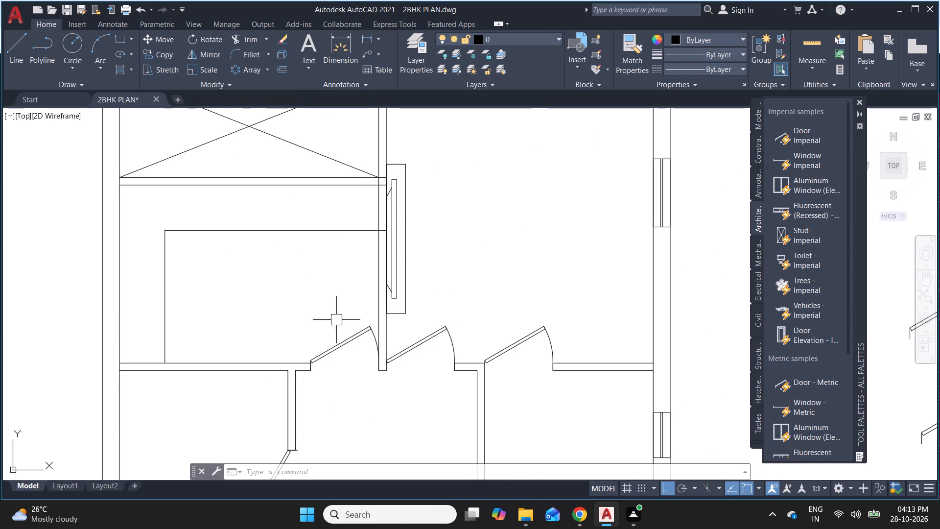
{"action": "left_click", "coordinate": [346, 344]}
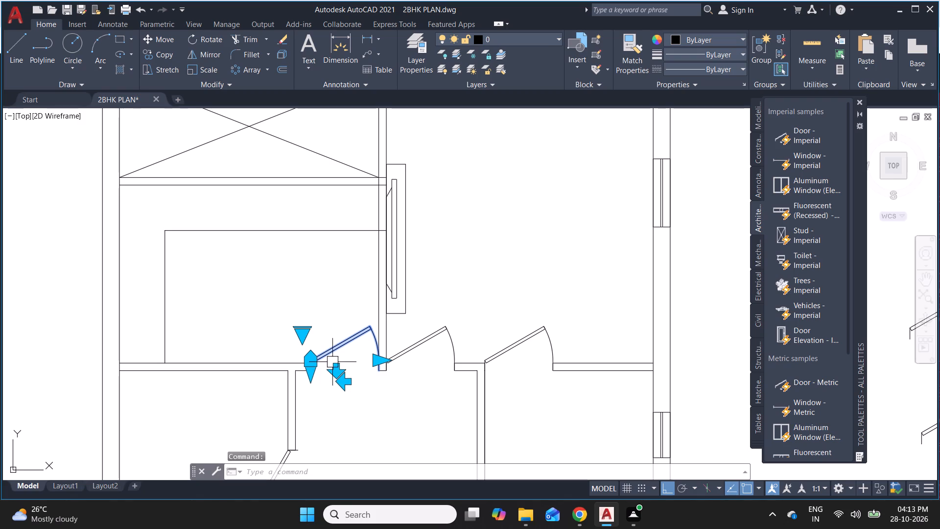
{"action": "left_click", "coordinate": [339, 377]}
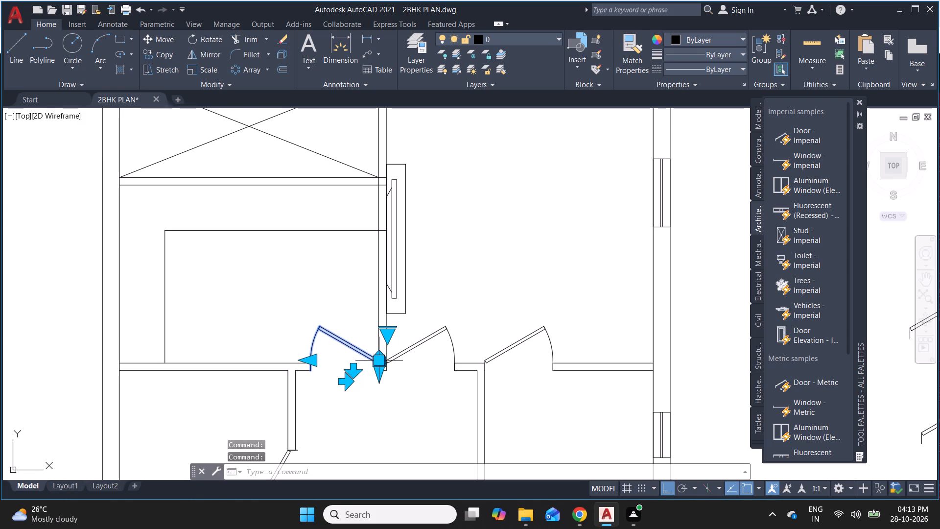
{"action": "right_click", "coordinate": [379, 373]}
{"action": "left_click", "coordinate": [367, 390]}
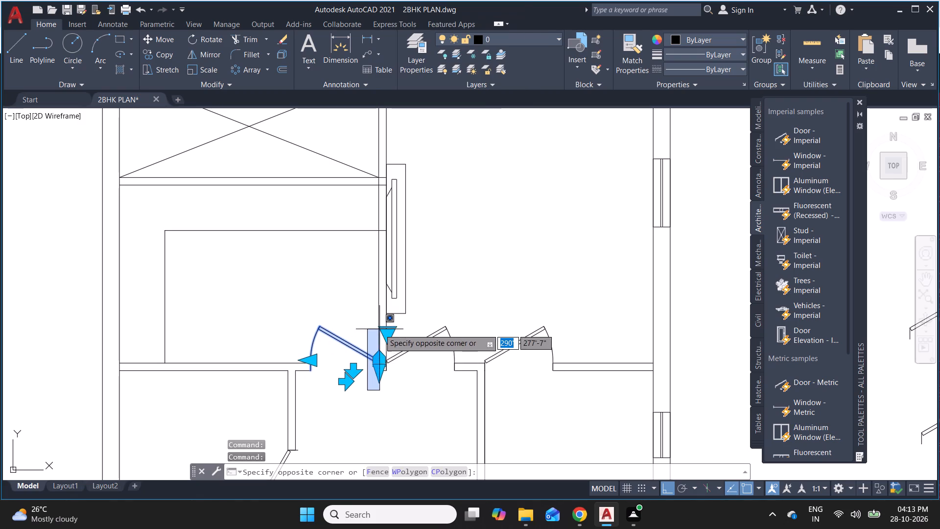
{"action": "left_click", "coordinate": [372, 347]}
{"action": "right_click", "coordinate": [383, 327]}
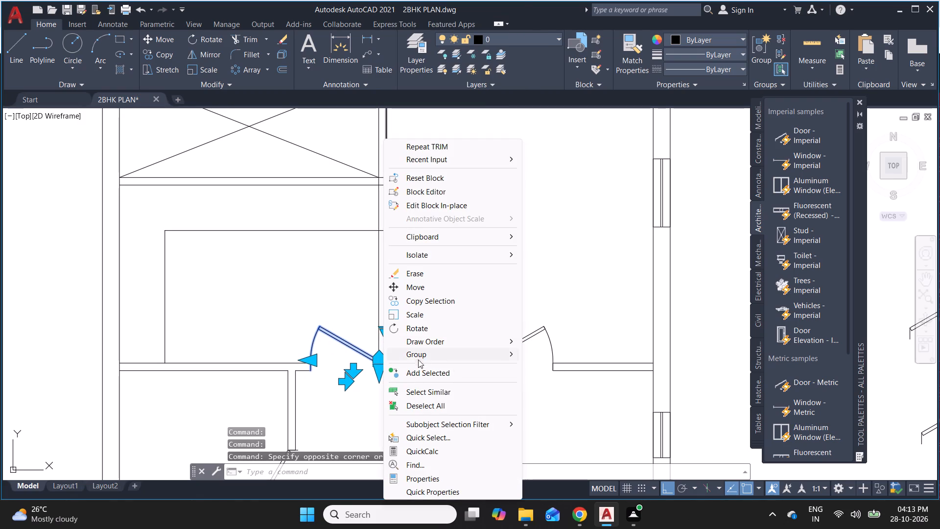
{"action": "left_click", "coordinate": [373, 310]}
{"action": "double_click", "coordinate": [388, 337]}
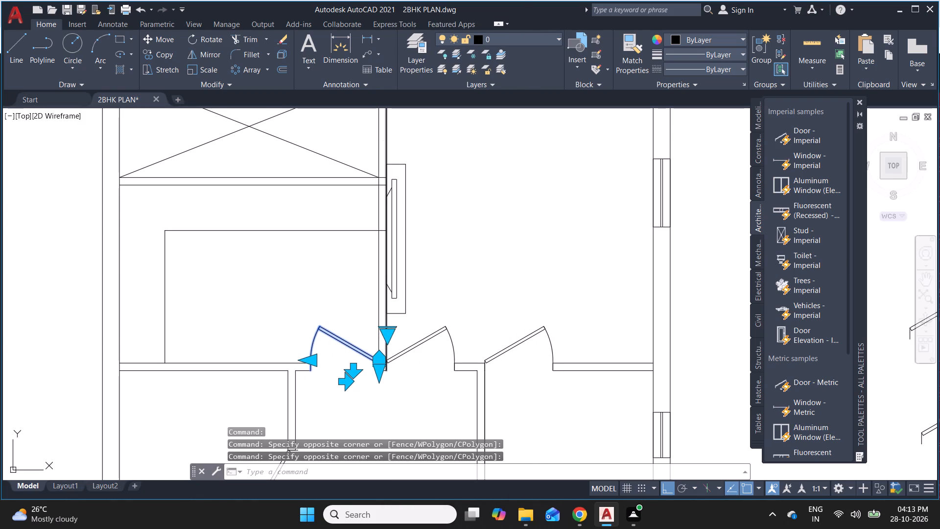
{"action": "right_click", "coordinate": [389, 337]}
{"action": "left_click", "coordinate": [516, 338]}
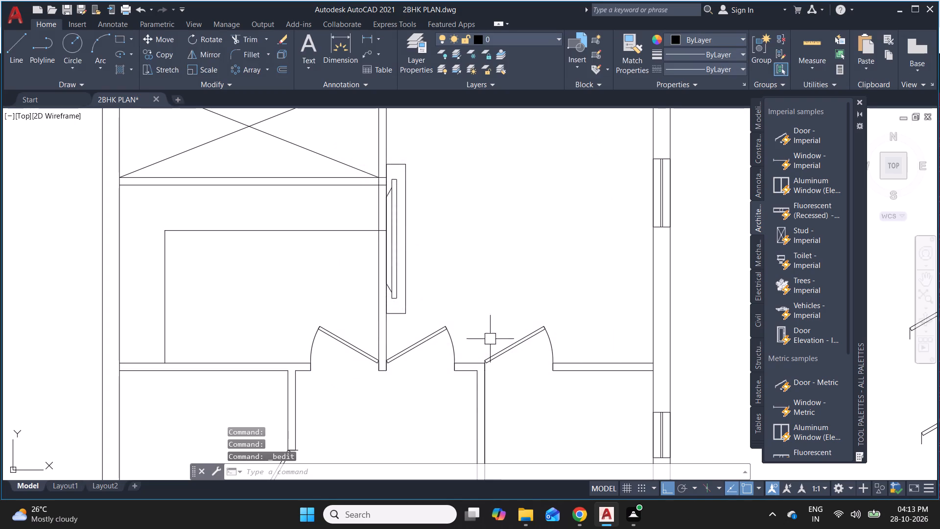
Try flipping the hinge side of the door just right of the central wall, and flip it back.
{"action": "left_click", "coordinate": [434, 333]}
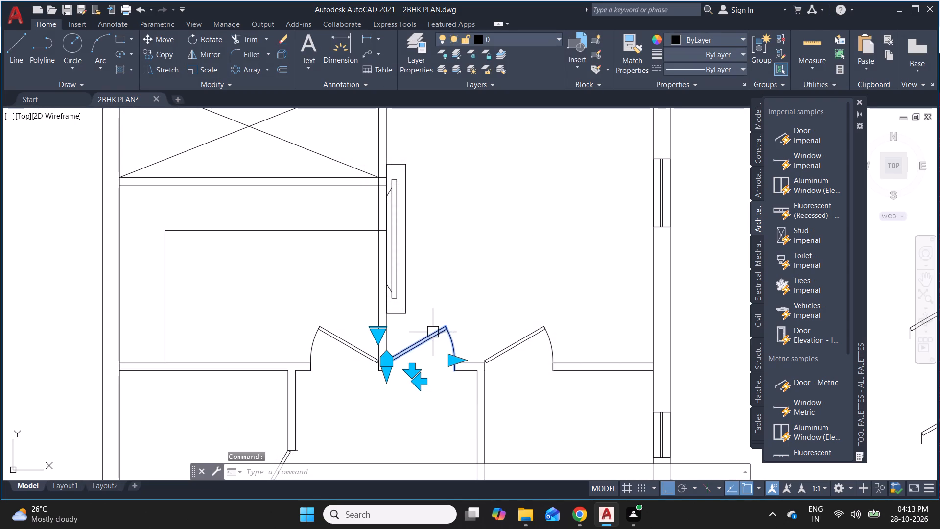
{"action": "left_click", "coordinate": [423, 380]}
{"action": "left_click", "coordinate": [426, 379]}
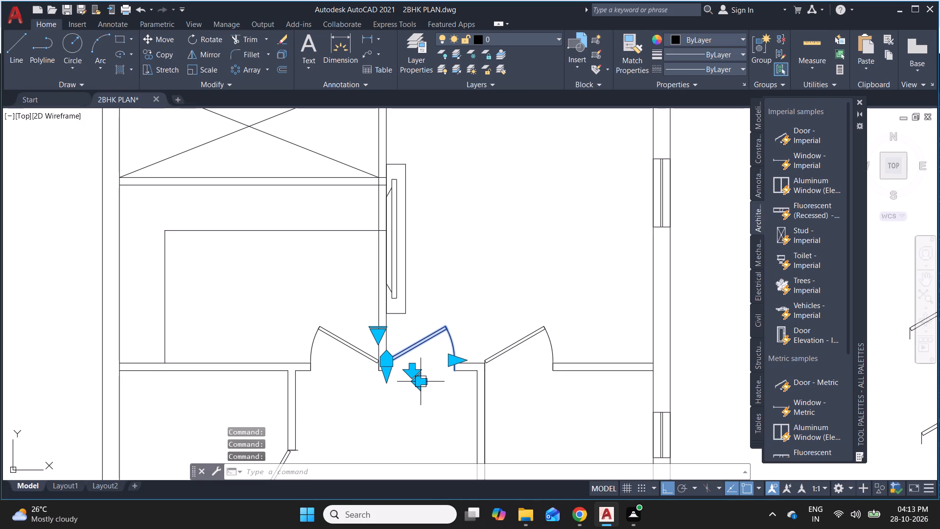
Flip the rightmost door in the horizontal wall so its leaf swings downward into the small room below.
{"action": "left_click", "coordinate": [510, 348]}
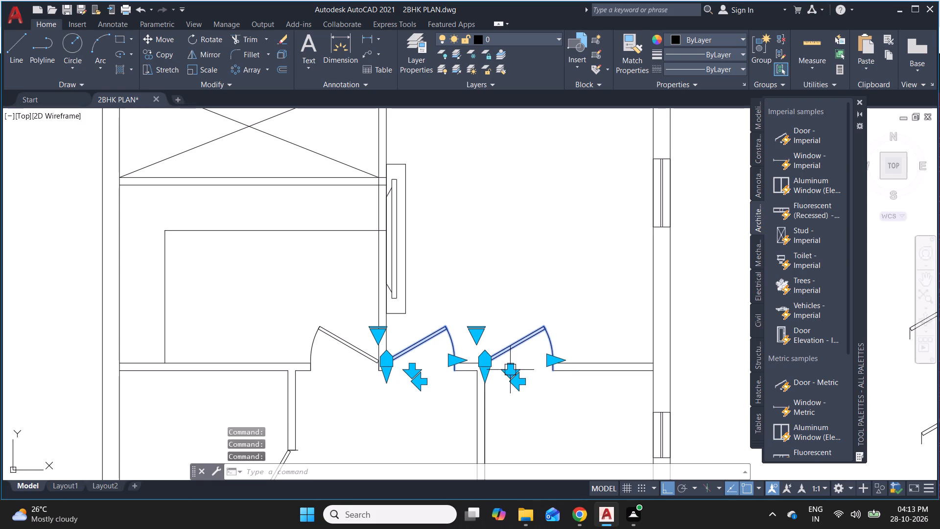
{"action": "left_click", "coordinate": [510, 371]}
Flip the door in the small left room's vertical wall so it hinges at the lower end of its opening.
{"action": "scroll", "coordinate": [478, 270], "scroll_direction": "down", "scroll_amount": 2}
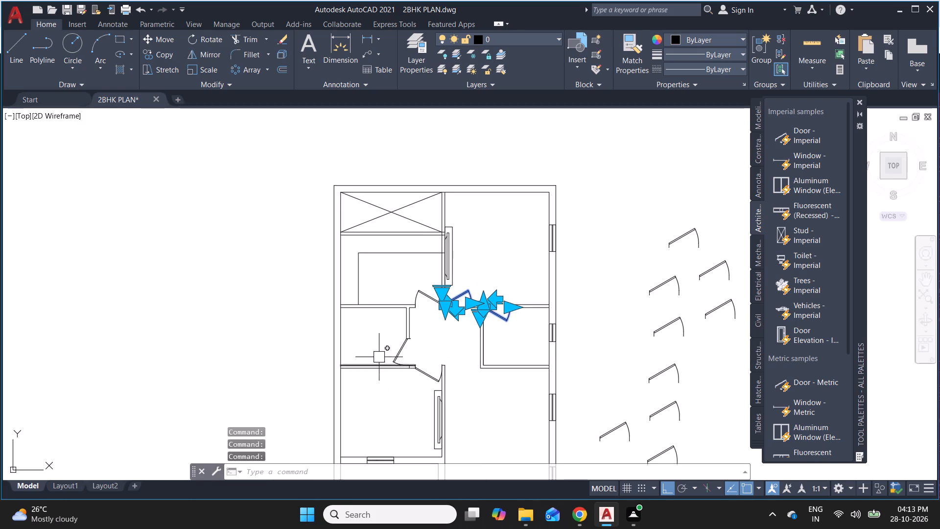
{"action": "scroll", "coordinate": [379, 357], "scroll_direction": "up", "scroll_amount": 2}
{"action": "left_click", "coordinate": [428, 339]}
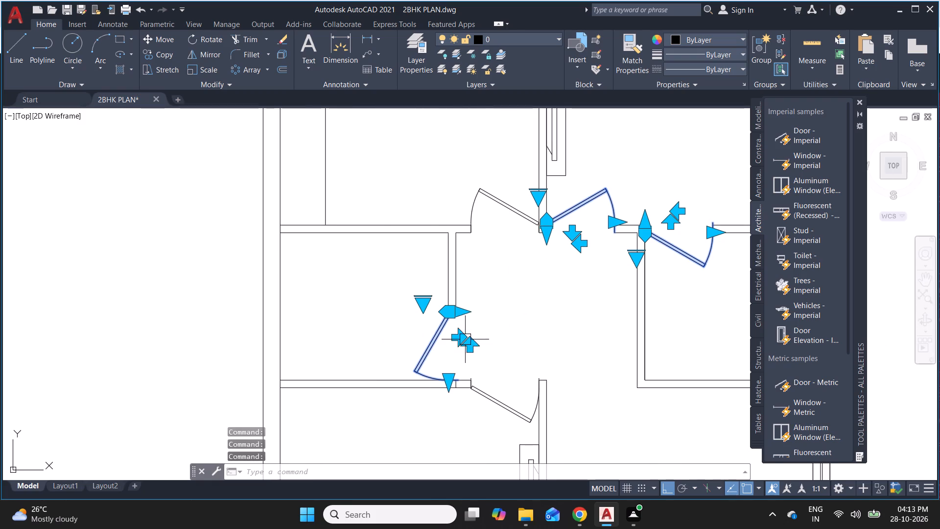
{"action": "left_click", "coordinate": [470, 348]}
{"action": "scroll", "coordinate": [398, 310], "scroll_direction": "down", "scroll_amount": 1}
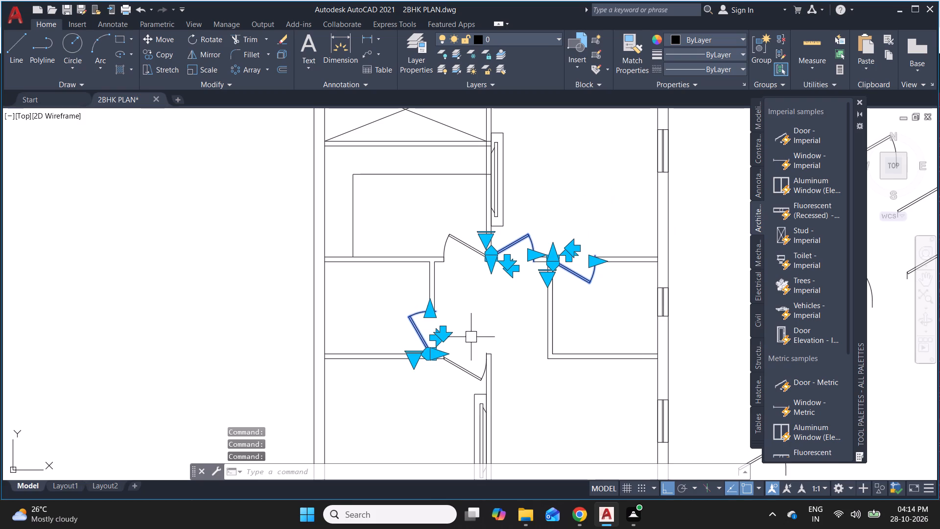
Flip the door of the room below the small left room so it hinges on the central vertical wall.
{"action": "left_click", "coordinate": [470, 373]}
{"action": "scroll", "coordinate": [473, 372], "scroll_direction": "up", "scroll_amount": 2}
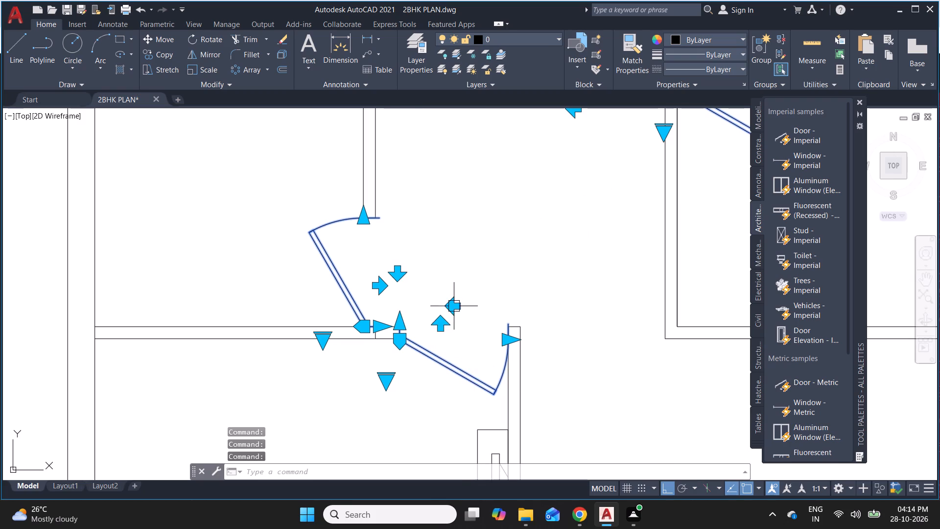
{"action": "left_click", "coordinate": [450, 305]}
{"action": "scroll", "coordinate": [430, 320], "scroll_direction": "down", "scroll_amount": 3}
{"action": "scroll", "coordinate": [385, 283], "scroll_direction": "down", "scroll_amount": 1}
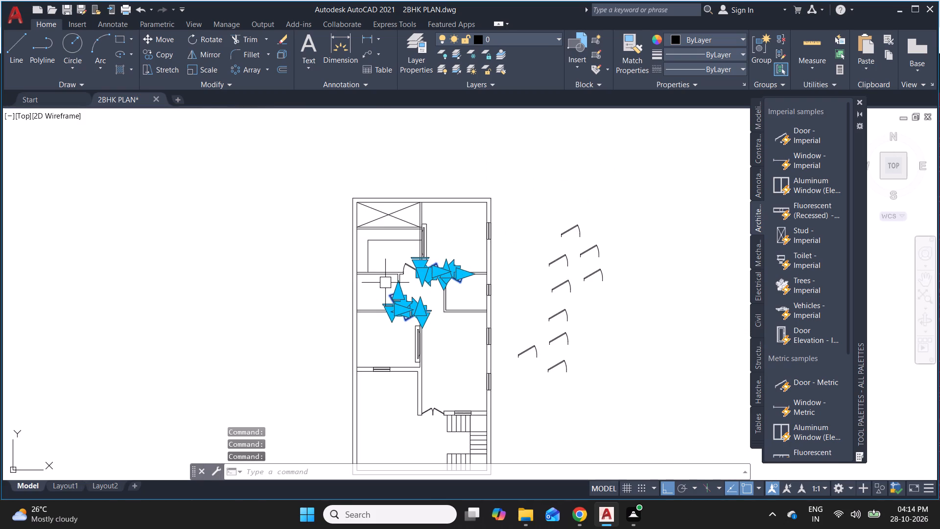
{"action": "scroll", "coordinate": [385, 283], "scroll_direction": "down", "scroll_amount": 1}
{"action": "scroll", "coordinate": [398, 383], "scroll_direction": "up", "scroll_amount": 3}
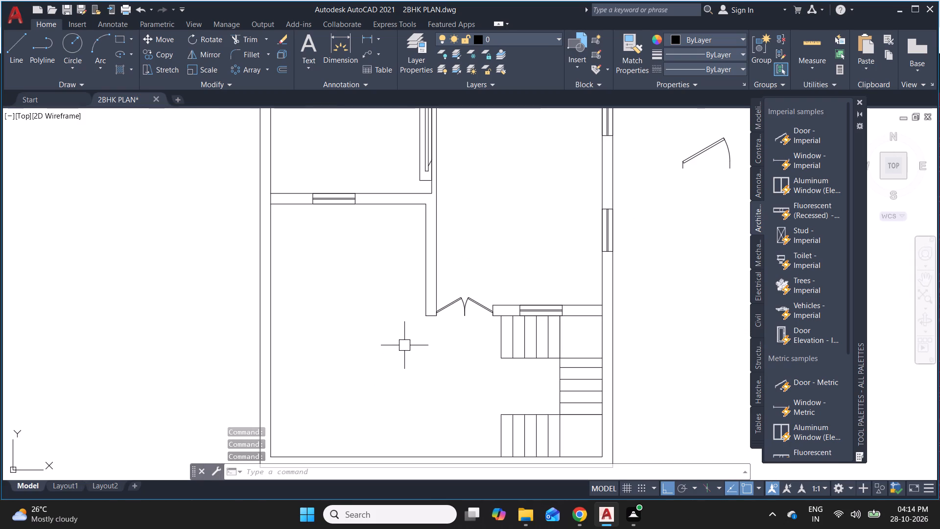
{"action": "key", "text": "Escape"}
{"action": "key", "text": "Escape"}
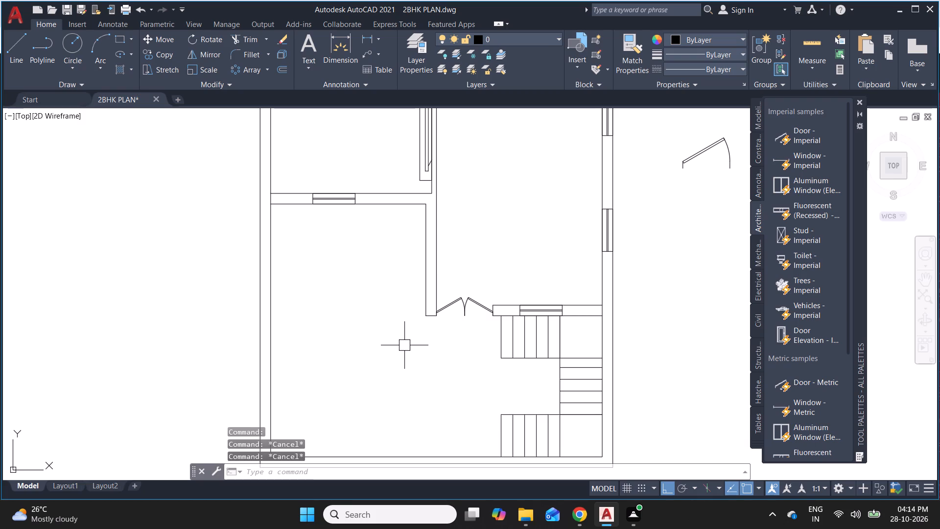
Delete all the leftover door blocks standing outside the plan outline.
{"action": "scroll", "coordinate": [382, 339], "scroll_direction": "down", "scroll_amount": 2}
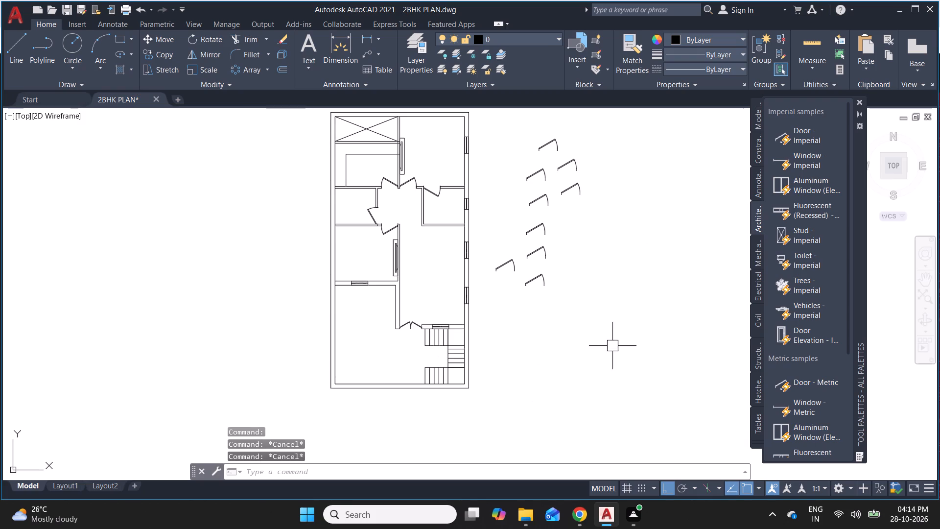
{"action": "left_click_drag", "start_coordinate": [612, 346], "coordinate": [611, 335]}
{"action": "left_click", "coordinate": [496, 125]}
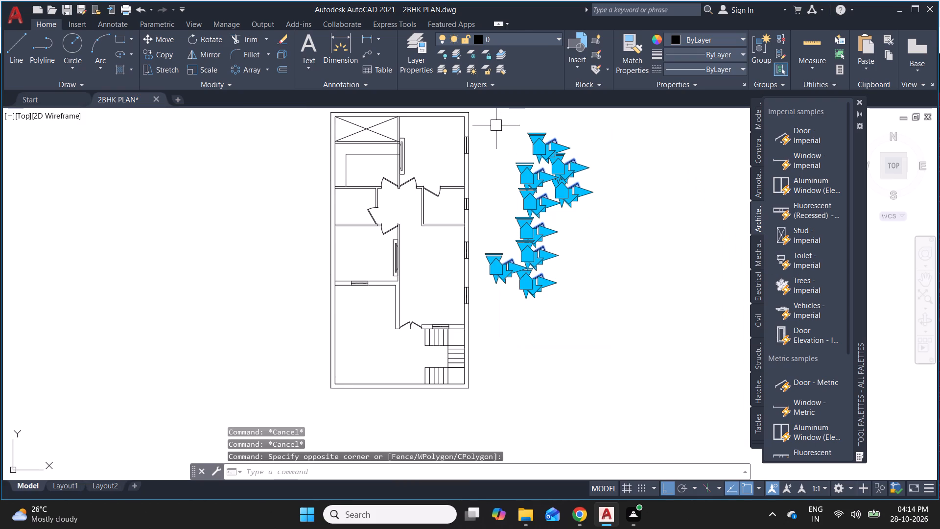
{"action": "key", "text": "Delete"}
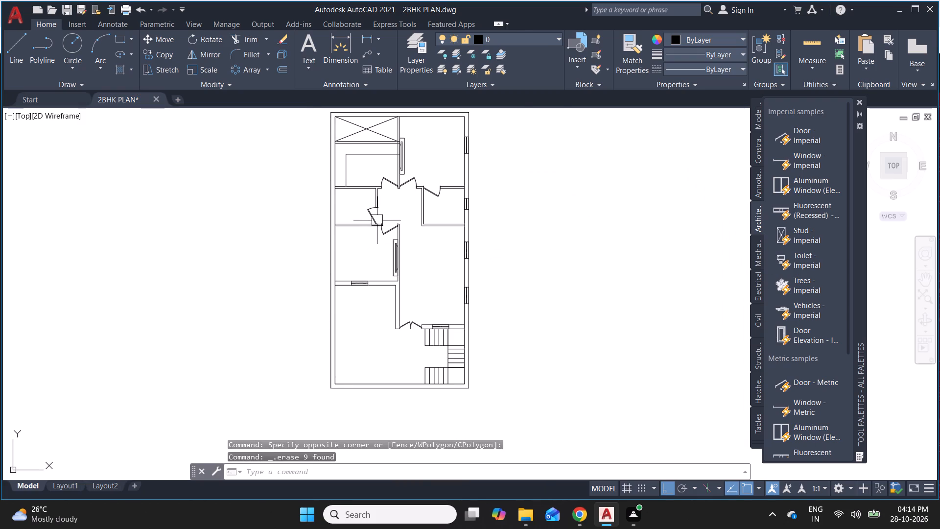
Set the opening angle of the door hinged on the central wall below the small left room to Open 60º.
{"action": "scroll", "coordinate": [377, 220], "scroll_direction": "up", "scroll_amount": 3}
{"action": "left_click", "coordinate": [404, 274]}
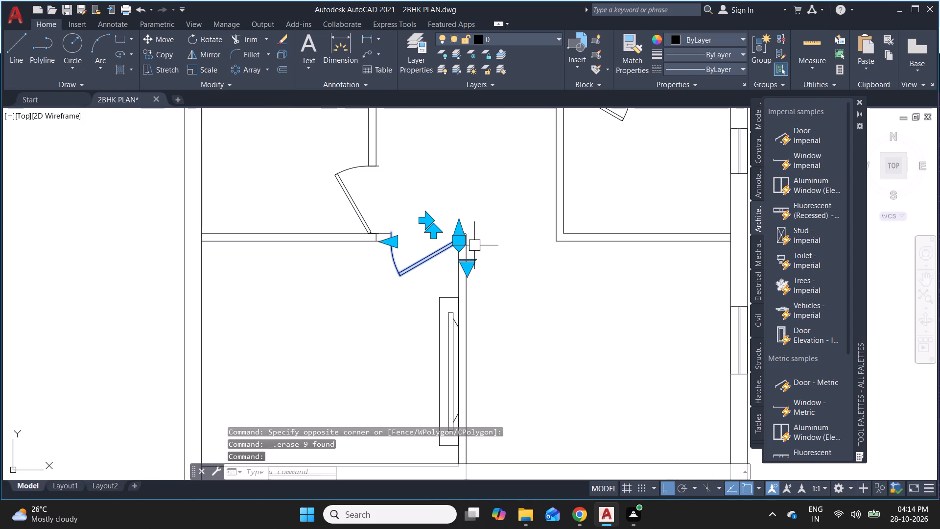
{"action": "left_click", "coordinate": [465, 270]}
{"action": "left_click", "coordinate": [514, 313]}
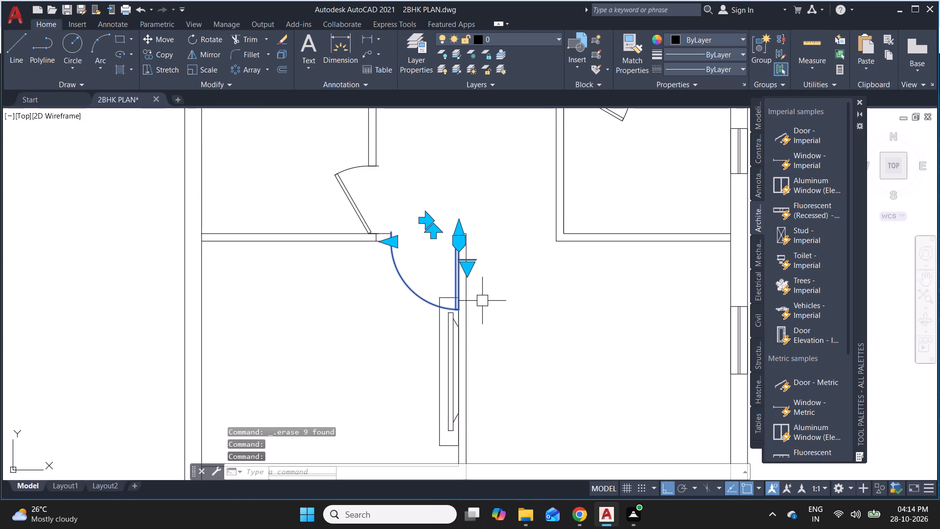
{"action": "left_click", "coordinate": [466, 264]}
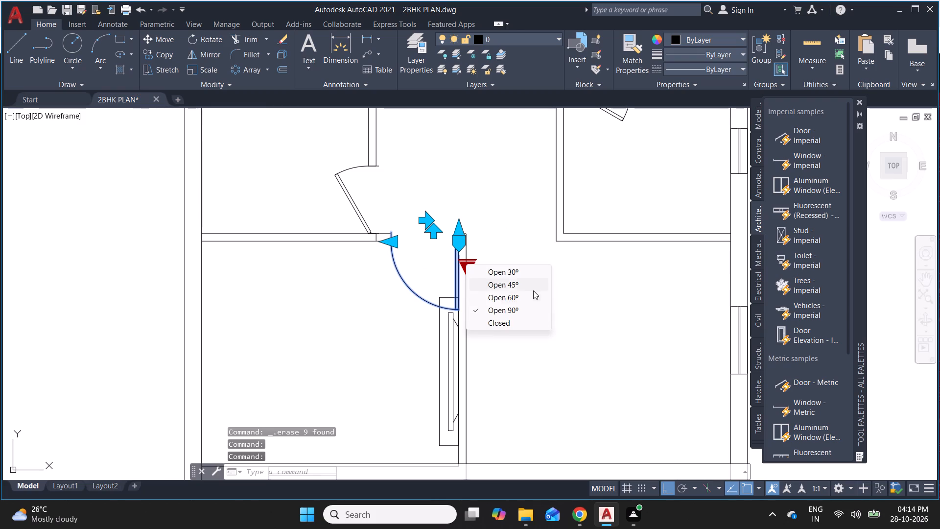
{"action": "left_click", "coordinate": [510, 292]}
{"action": "scroll", "coordinate": [546, 308], "scroll_direction": "down", "scroll_amount": 1}
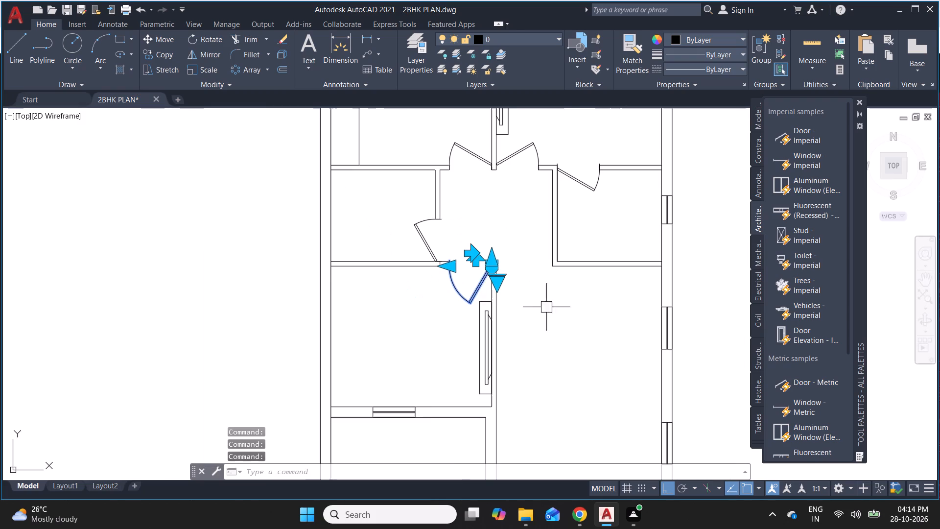
Set the opening angle of the door in the small left room's vertical wall to Open 60º.
{"action": "scroll", "coordinate": [425, 243], "scroll_direction": "up", "scroll_amount": 3}
{"action": "left_click", "coordinate": [425, 243]}
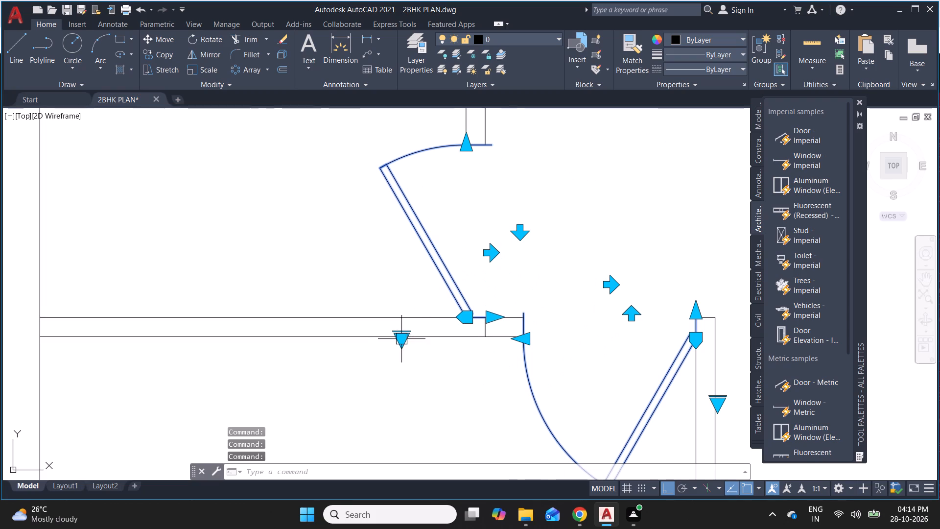
{"action": "left_click", "coordinate": [401, 336]}
{"action": "left_click", "coordinate": [434, 375]}
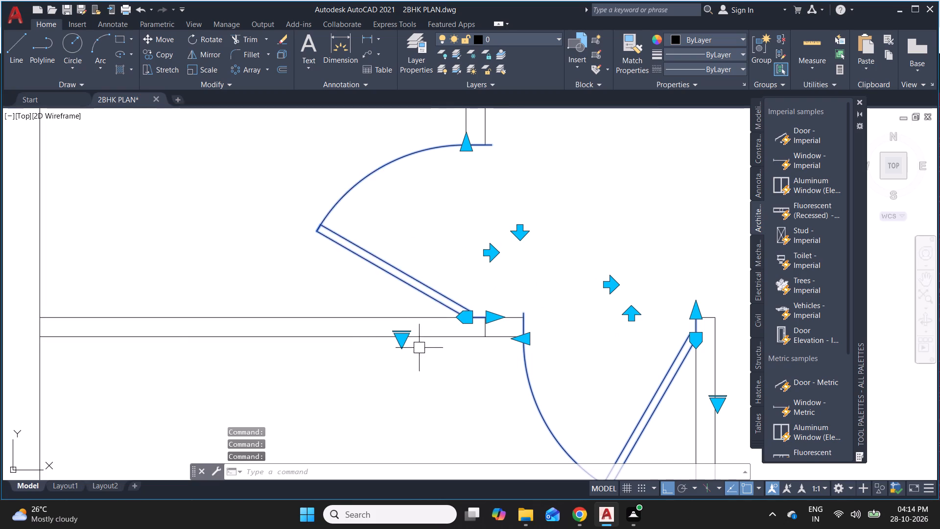
Set the opening angle of the counter room's door, left of the central wall, to Open 60º.
{"action": "scroll", "coordinate": [410, 354], "scroll_direction": "down", "scroll_amount": 3}
{"action": "left_click", "coordinate": [455, 250]}
{"action": "scroll", "coordinate": [456, 250], "scroll_direction": "up", "scroll_amount": 2}
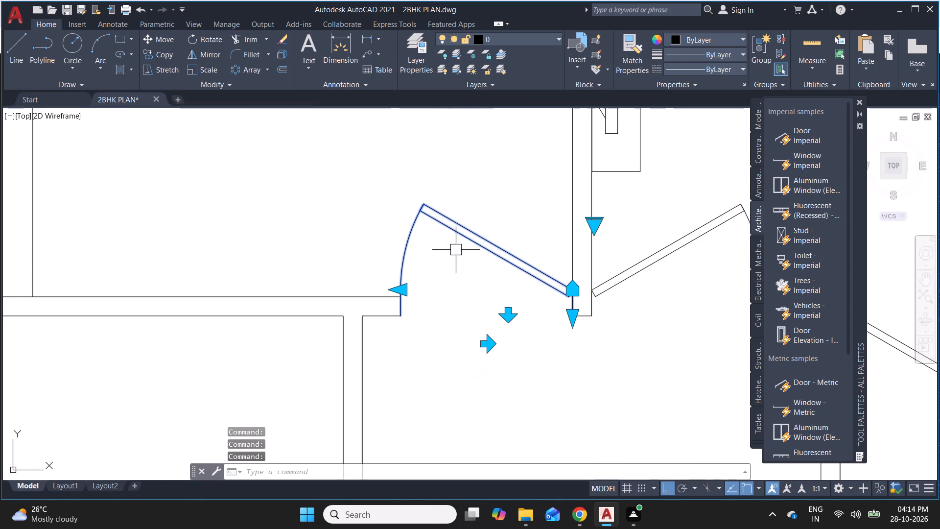
{"action": "scroll", "coordinate": [456, 250], "scroll_direction": "up", "scroll_amount": 1}
{"action": "left_click", "coordinate": [573, 320]}
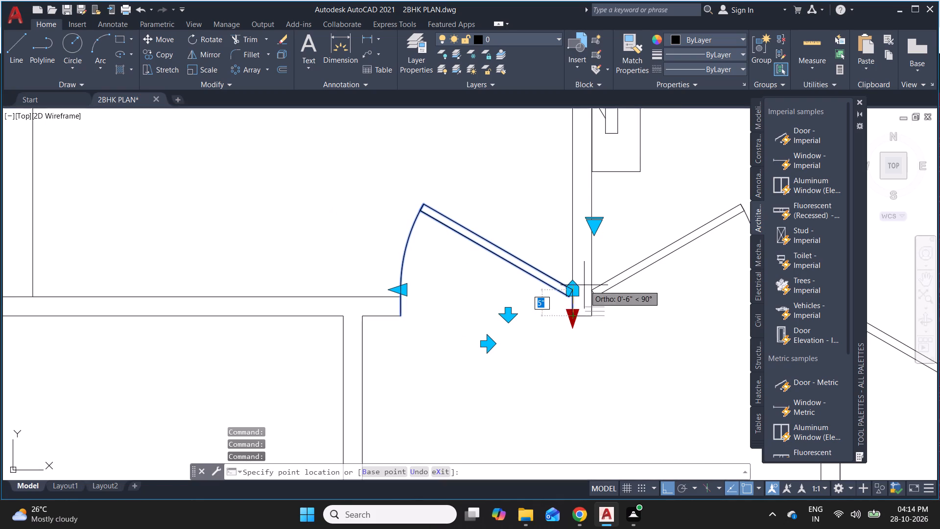
{"action": "left_click", "coordinate": [575, 323]}
{"action": "left_click", "coordinate": [595, 225]}
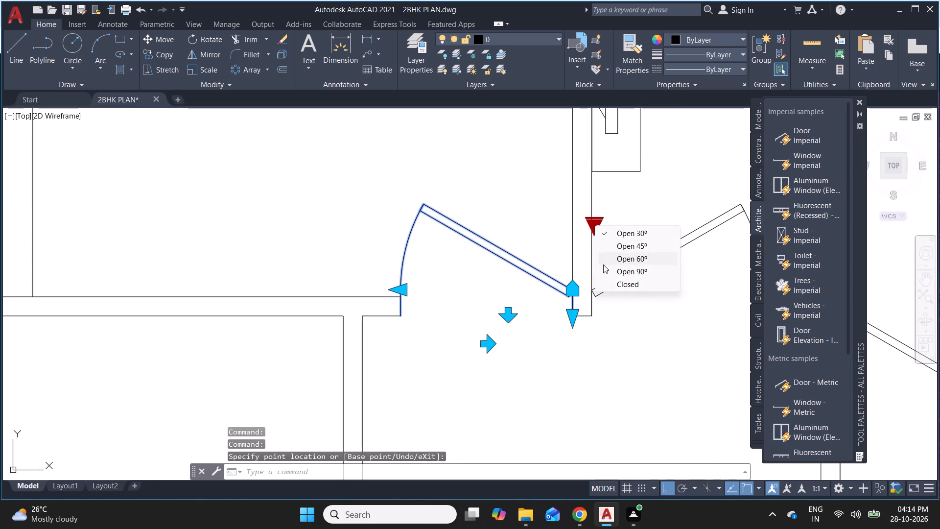
{"action": "left_click", "coordinate": [607, 265]}
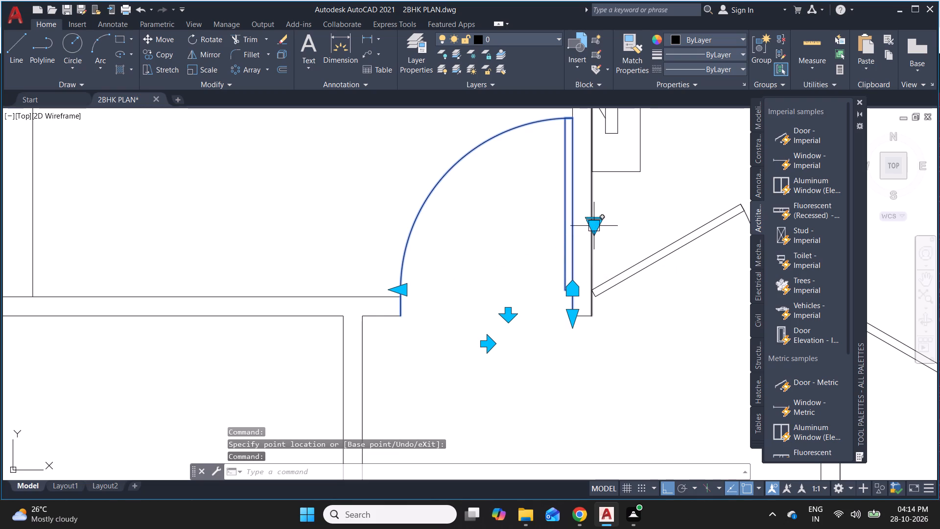
{"action": "left_click", "coordinate": [592, 223]}
{"action": "left_click", "coordinate": [628, 257]}
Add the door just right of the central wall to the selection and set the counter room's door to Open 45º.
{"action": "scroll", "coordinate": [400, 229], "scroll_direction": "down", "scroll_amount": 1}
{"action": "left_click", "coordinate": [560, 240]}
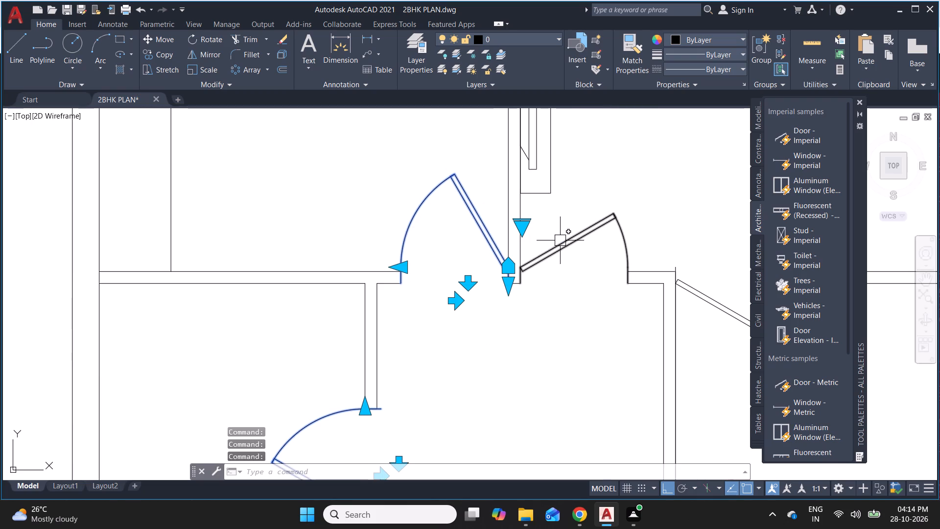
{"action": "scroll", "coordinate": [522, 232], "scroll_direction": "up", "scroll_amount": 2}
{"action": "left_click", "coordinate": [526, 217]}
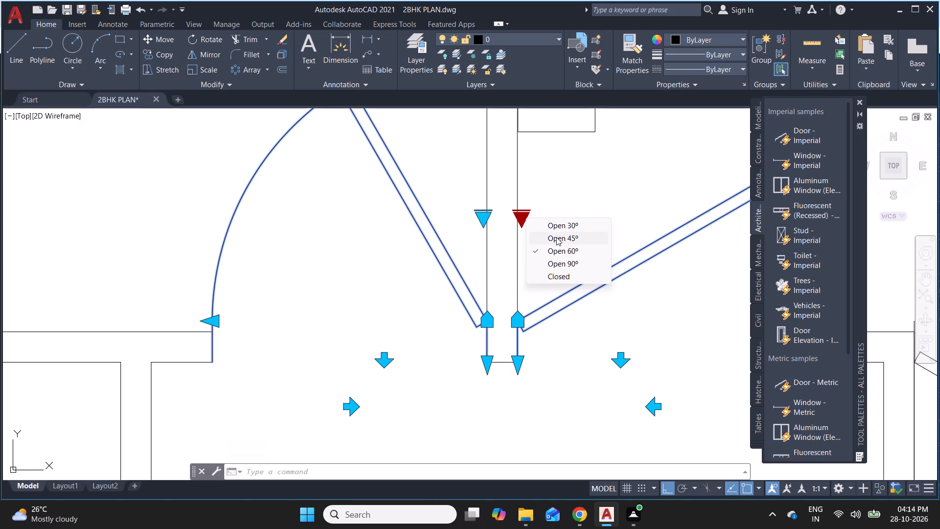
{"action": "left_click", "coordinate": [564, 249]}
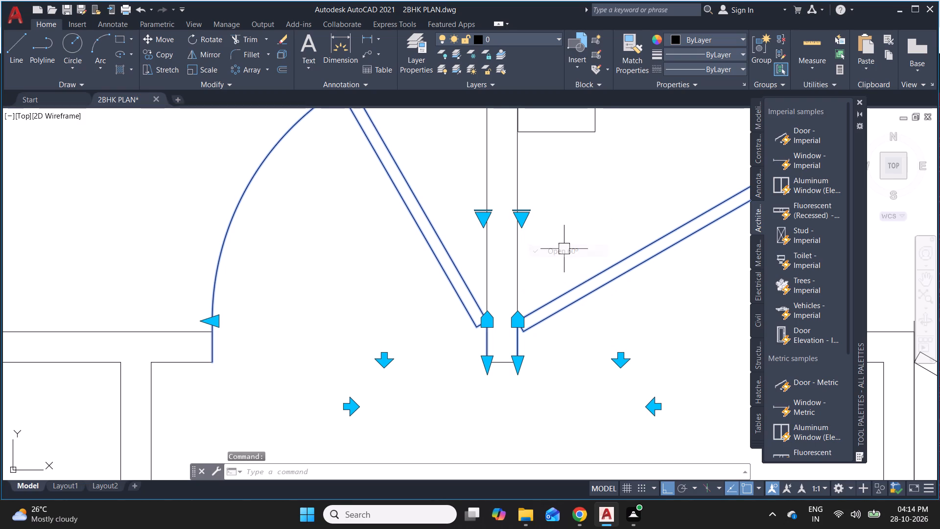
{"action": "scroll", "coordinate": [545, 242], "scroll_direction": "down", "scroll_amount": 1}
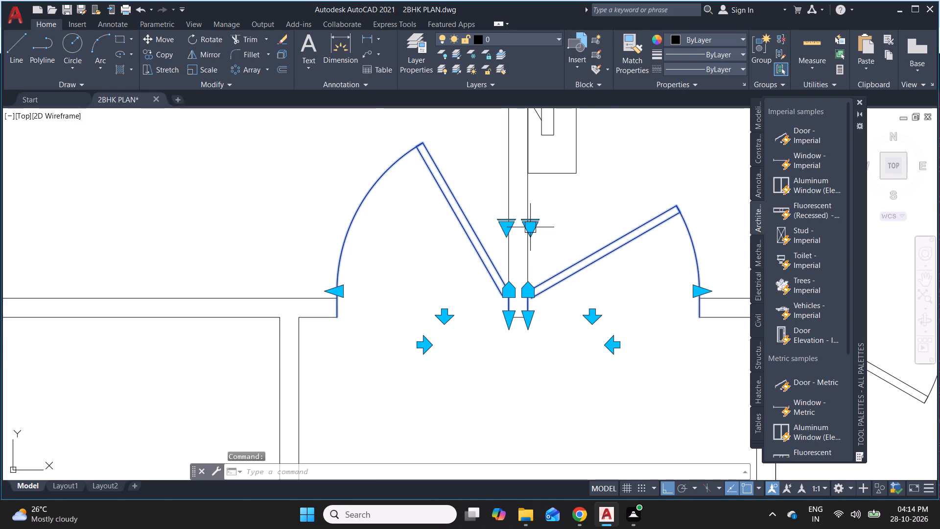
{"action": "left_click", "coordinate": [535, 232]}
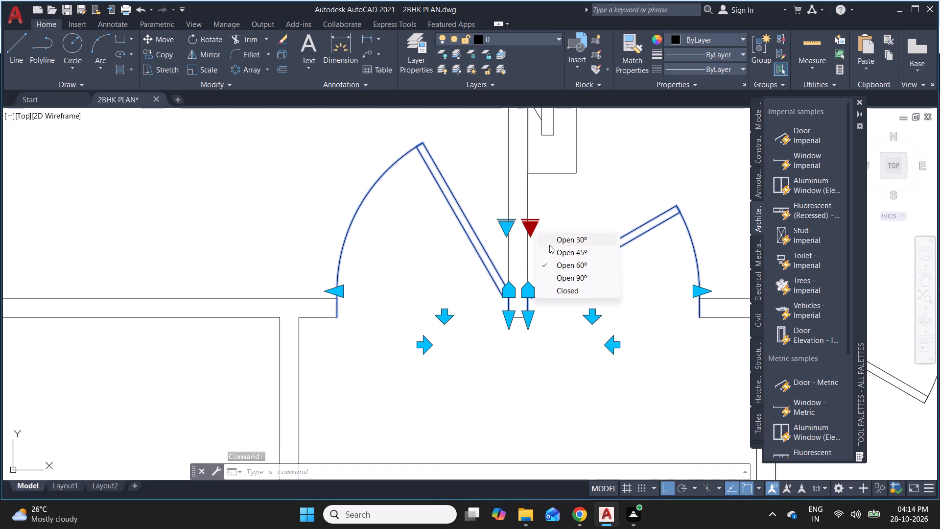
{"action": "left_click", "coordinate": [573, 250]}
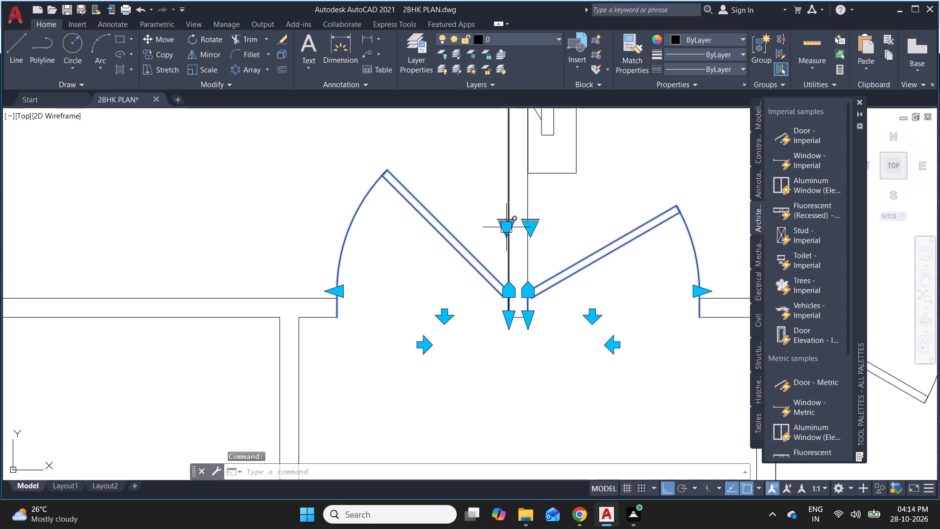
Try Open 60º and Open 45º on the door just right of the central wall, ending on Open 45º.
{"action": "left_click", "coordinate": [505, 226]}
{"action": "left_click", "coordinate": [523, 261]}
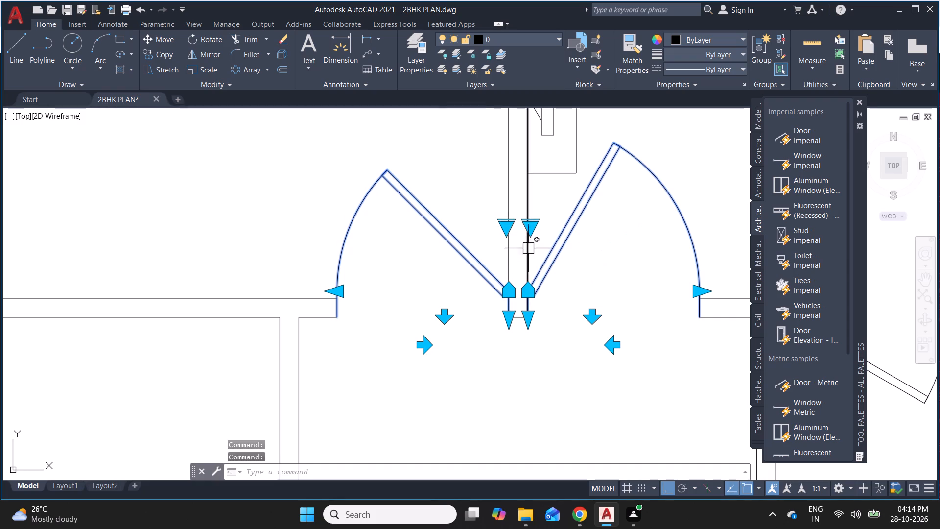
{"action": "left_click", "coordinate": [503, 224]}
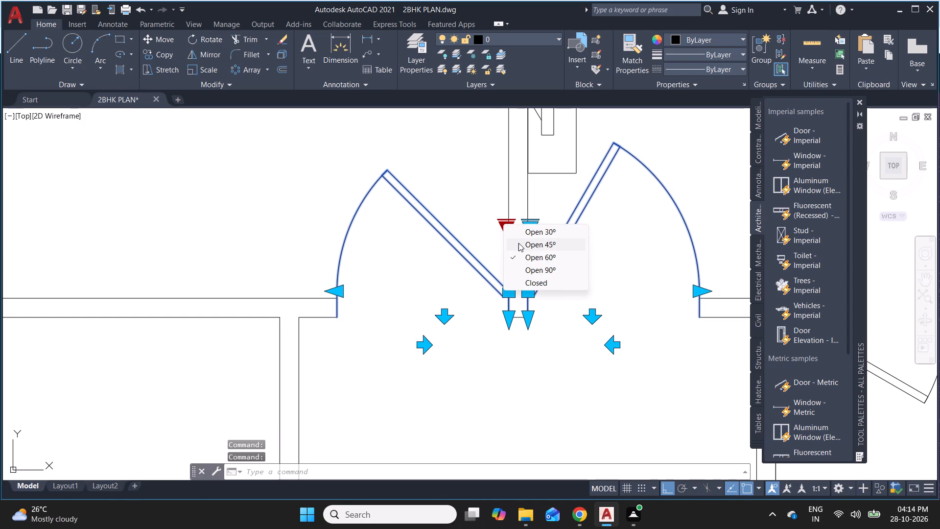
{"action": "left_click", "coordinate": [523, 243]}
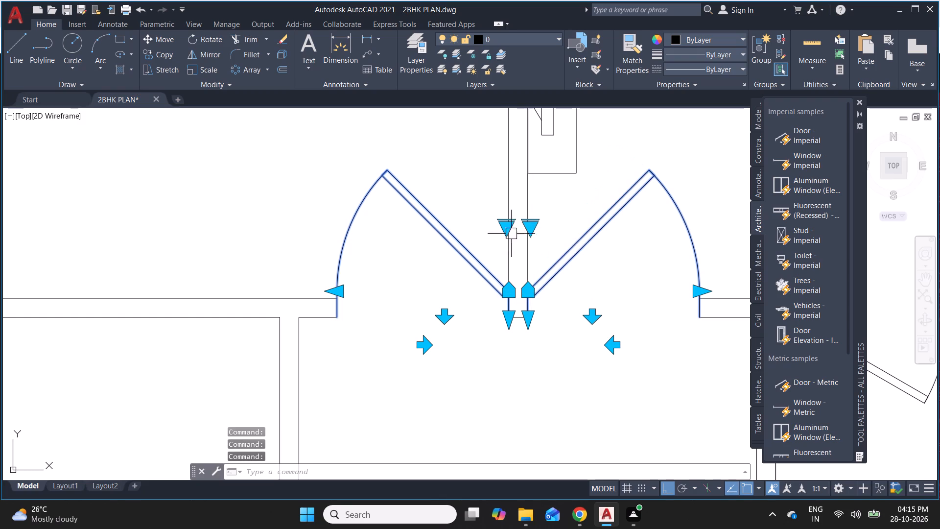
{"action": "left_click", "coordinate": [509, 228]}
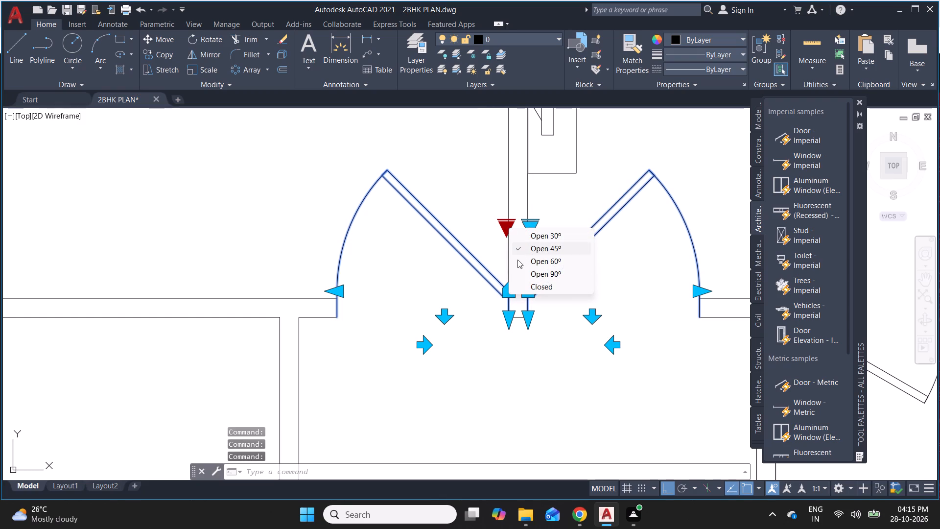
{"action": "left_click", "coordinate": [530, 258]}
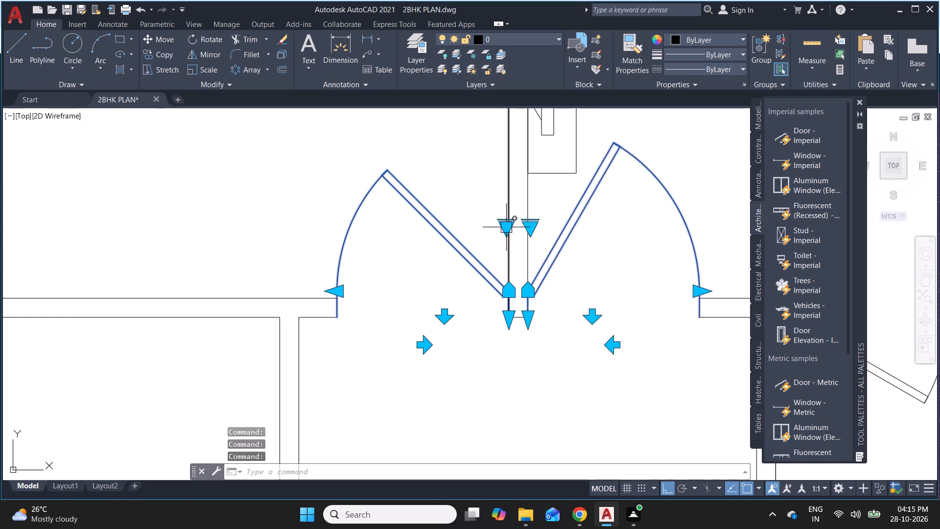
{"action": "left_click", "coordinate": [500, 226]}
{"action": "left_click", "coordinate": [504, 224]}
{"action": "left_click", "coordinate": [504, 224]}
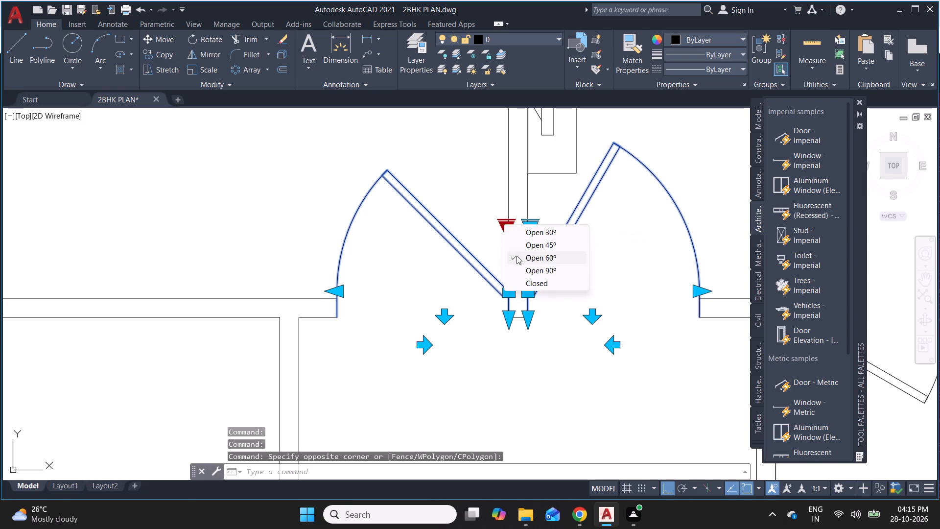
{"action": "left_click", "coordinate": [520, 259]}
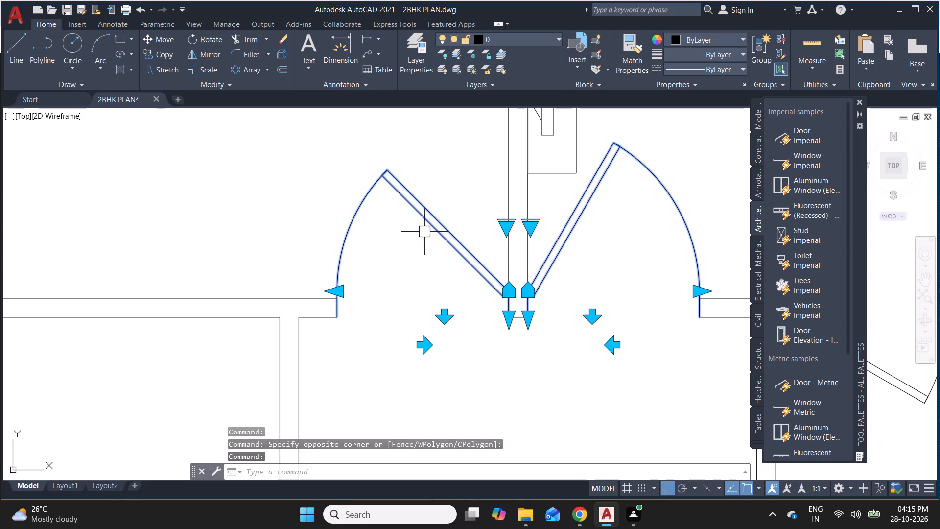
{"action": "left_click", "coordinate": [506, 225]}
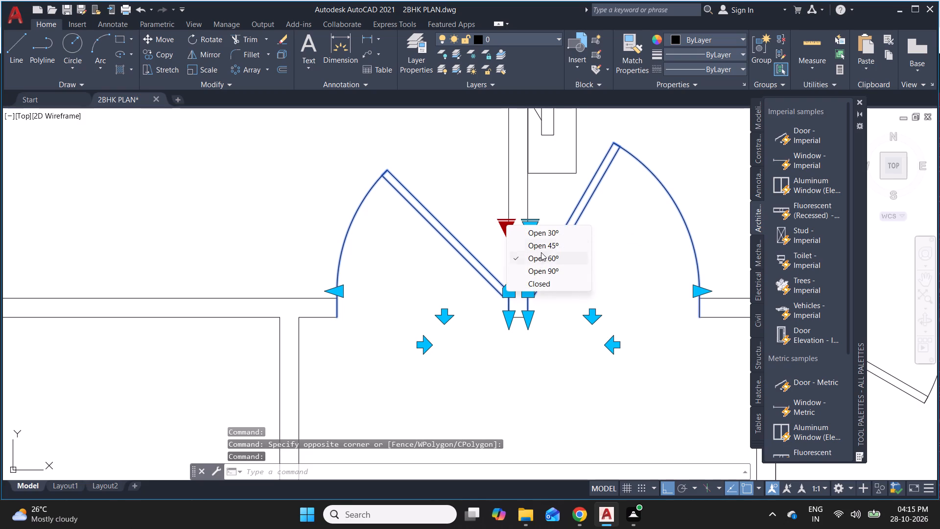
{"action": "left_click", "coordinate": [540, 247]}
Set both doors flanking the central wall, the counter room's and the one beside it, to Open 60º.
{"action": "left_click", "coordinate": [530, 228]}
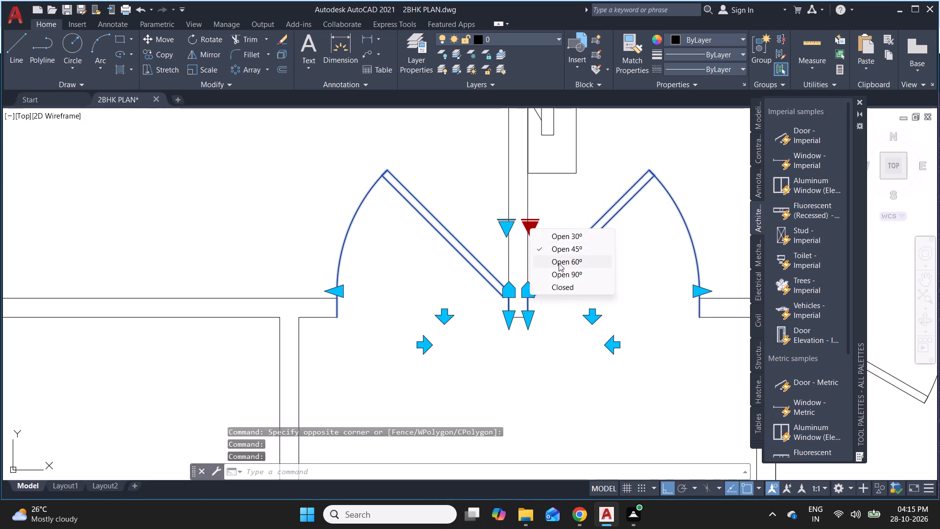
{"action": "left_click", "coordinate": [559, 263]}
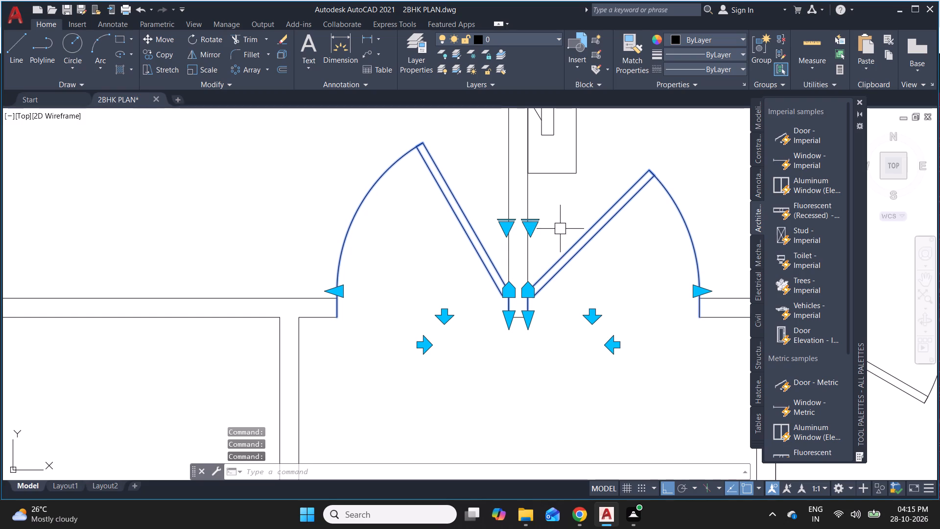
{"action": "left_click", "coordinate": [502, 221]}
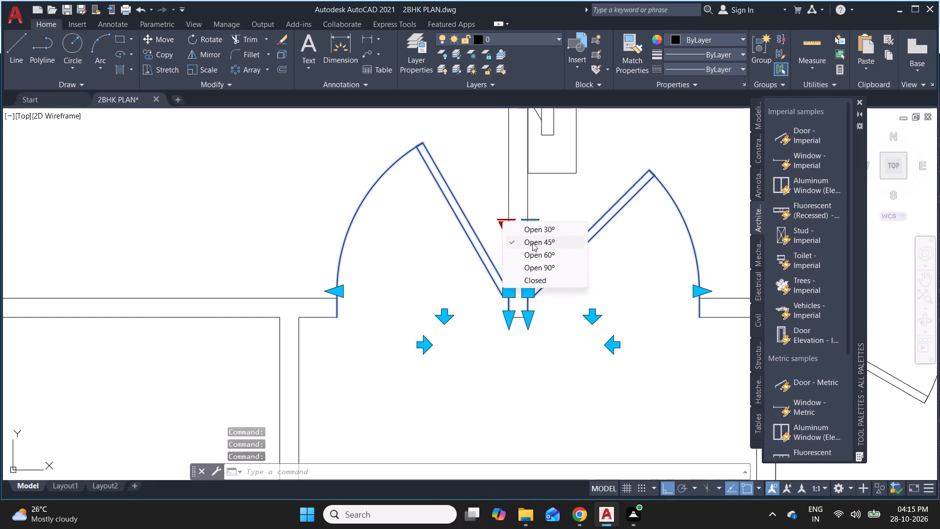
{"action": "left_click", "coordinate": [533, 259]}
{"action": "key", "text": "Escape"}
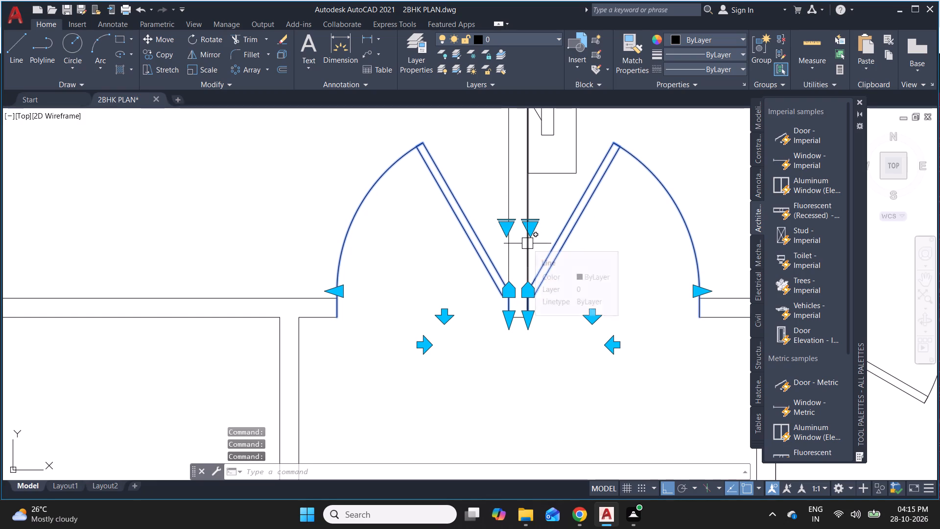
Set the door of the small room beside the right outer wall to Open 60º.
{"action": "scroll", "coordinate": [527, 243], "scroll_direction": "down", "scroll_amount": 3}
{"action": "scroll", "coordinate": [362, 225], "scroll_direction": "down", "scroll_amount": 1}
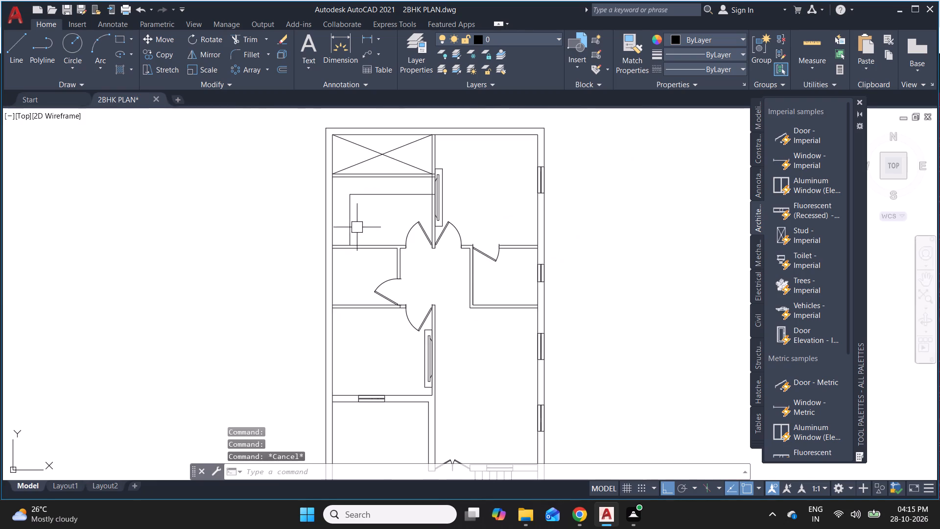
{"action": "scroll", "coordinate": [473, 268], "scroll_direction": "up", "scroll_amount": 2}
{"action": "left_click", "coordinate": [515, 246]}
{"action": "scroll", "coordinate": [507, 236], "scroll_direction": "up", "scroll_amount": 2}
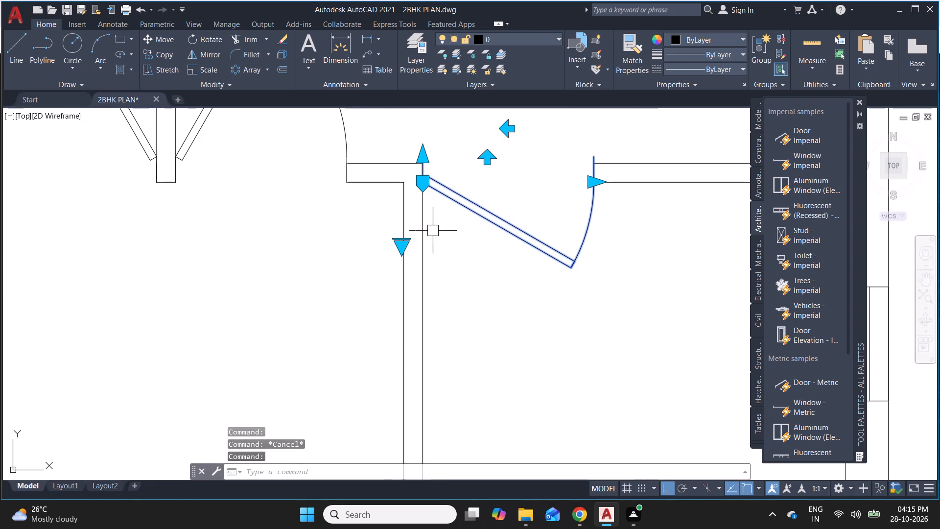
{"action": "left_click", "coordinate": [404, 247]}
{"action": "left_click", "coordinate": [446, 286]}
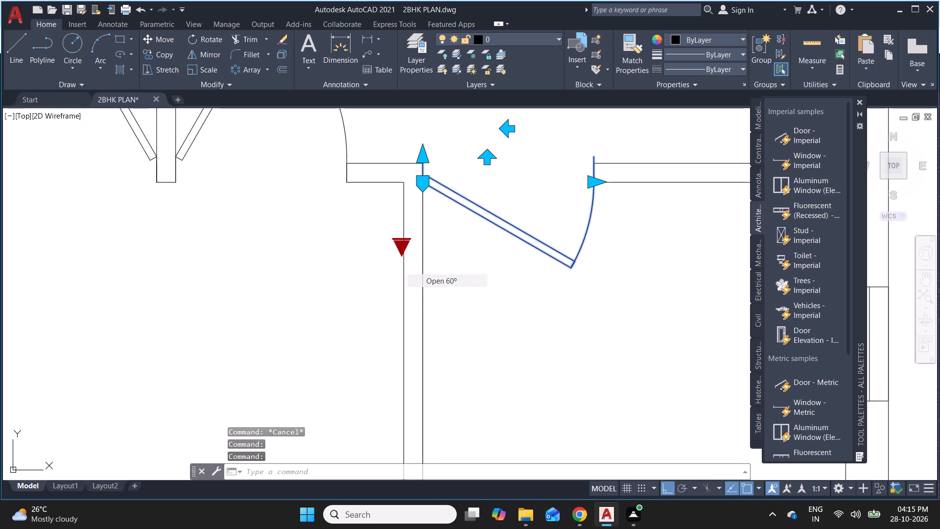
{"action": "key", "text": "Escape"}
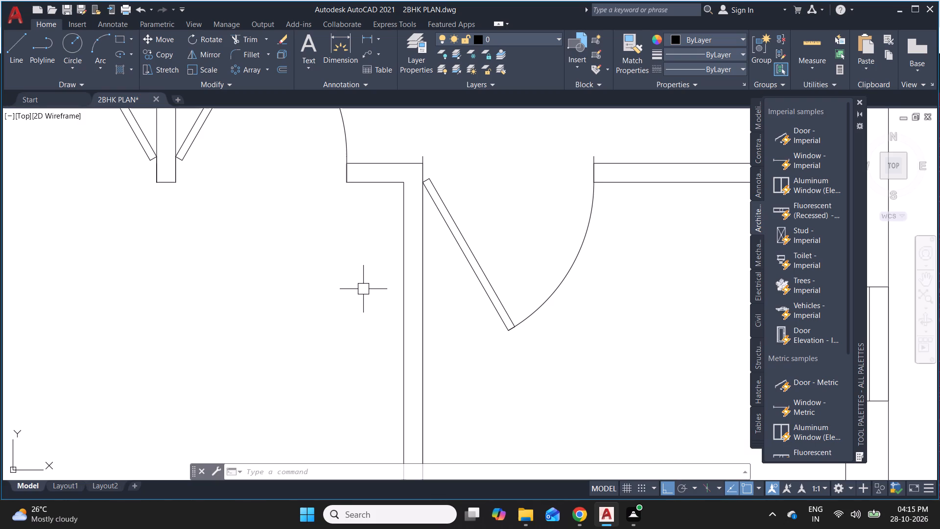
Set both leaves of the double entrance door beside the staircase to Open 60º.
{"action": "scroll", "coordinate": [363, 288], "scroll_direction": "down", "scroll_amount": 2}
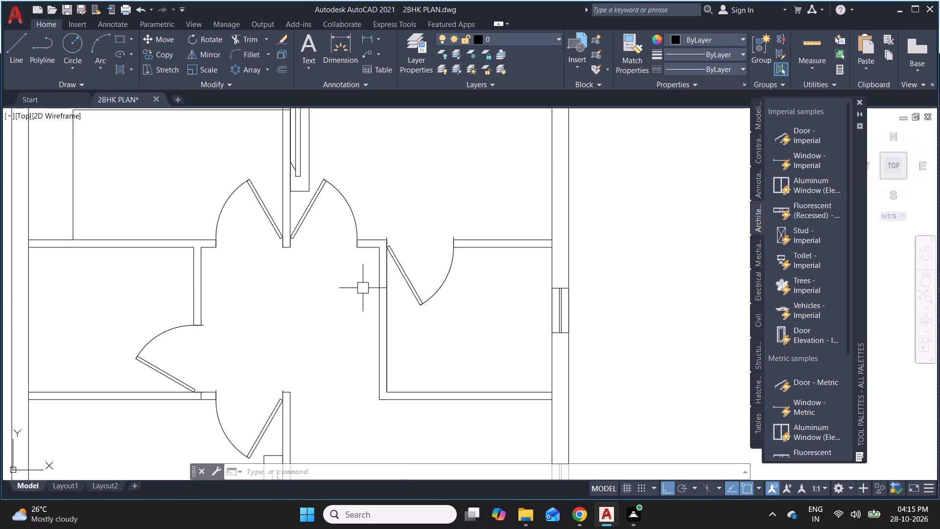
{"action": "scroll", "coordinate": [363, 288], "scroll_direction": "down", "scroll_amount": 2}
{"action": "scroll", "coordinate": [235, 216], "scroll_direction": "down", "scroll_amount": 1}
{"action": "scroll", "coordinate": [303, 427], "scroll_direction": "up", "scroll_amount": 3}
{"action": "scroll", "coordinate": [298, 263], "scroll_direction": "up", "scroll_amount": 2}
{"action": "left_click", "coordinate": [298, 263]}
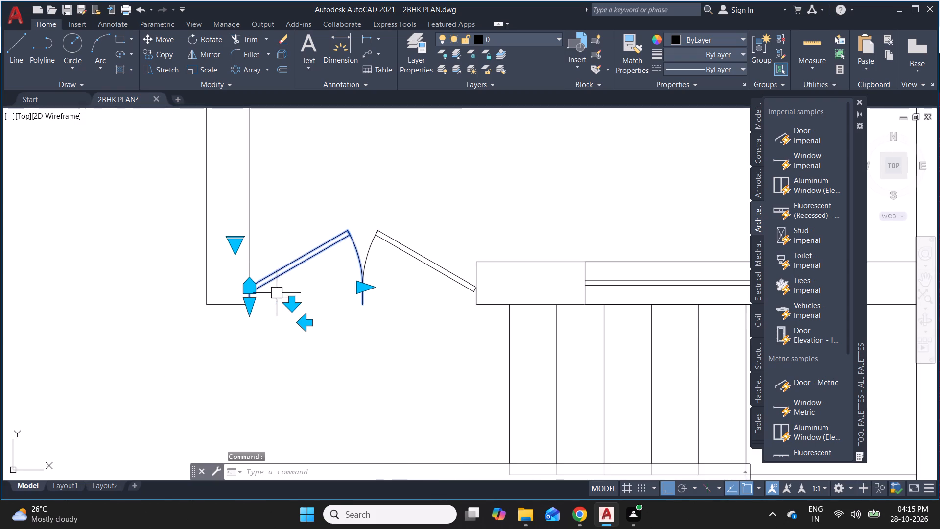
{"action": "left_click", "coordinate": [234, 242]}
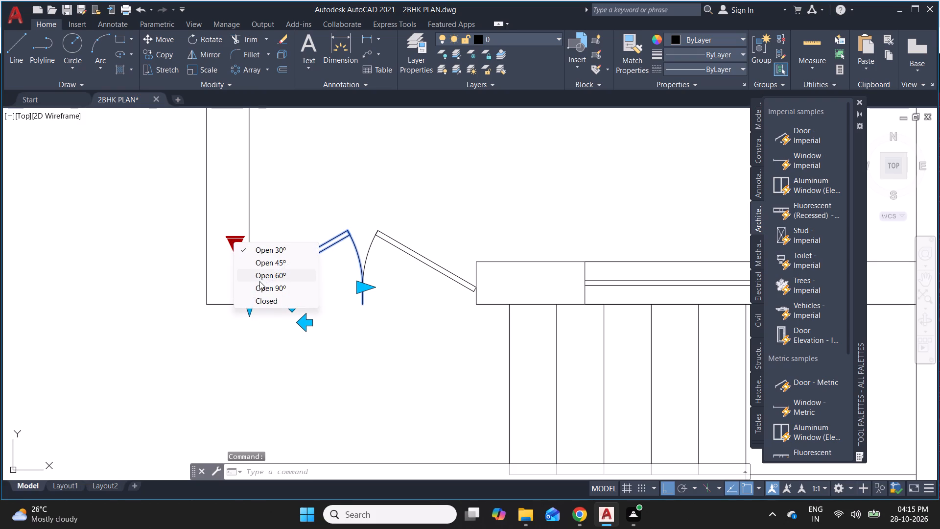
{"action": "left_click", "coordinate": [259, 281]}
{"action": "left_click", "coordinate": [389, 244]}
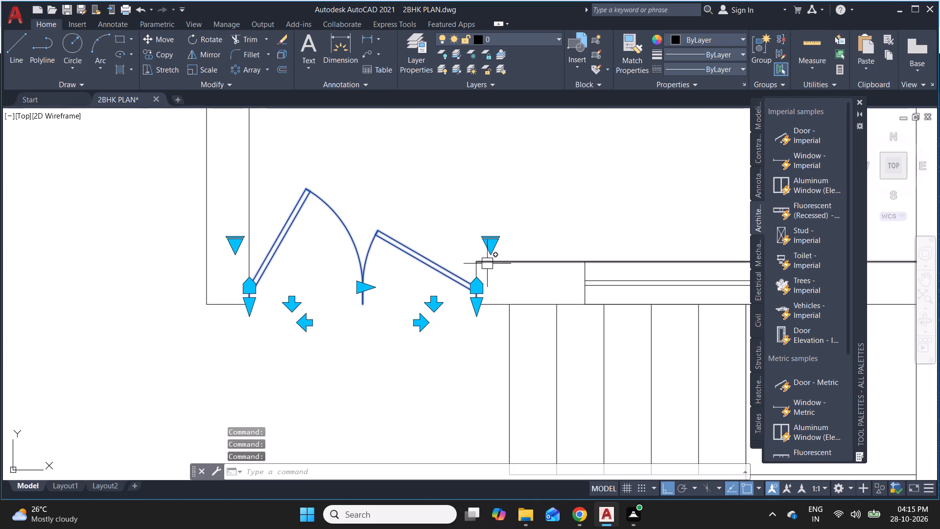
{"action": "left_click", "coordinate": [487, 242]}
{"action": "left_click", "coordinate": [516, 273]}
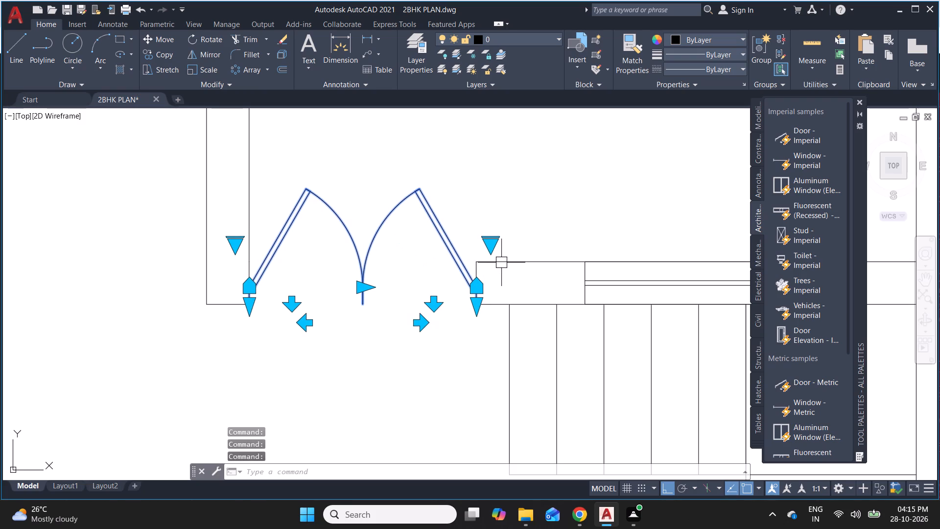
{"action": "key", "text": "Escape"}
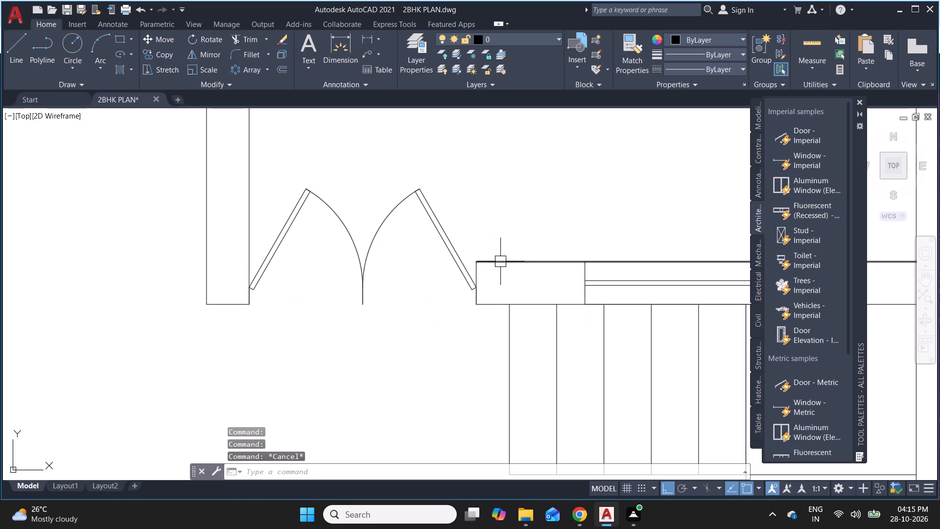
Draw the staircase direction line from the midpoint of the lower flight's first riser, through the side flight, to the upper flight's second riser line.
{"action": "scroll", "coordinate": [437, 245], "scroll_direction": "down", "scroll_amount": 3}
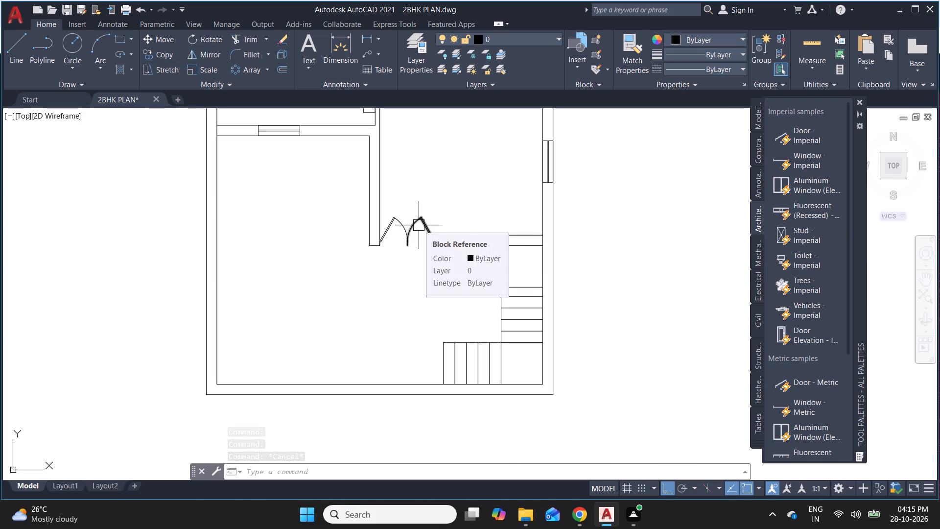
{"action": "key", "text": "l"}
{"action": "key", "text": "Return"}
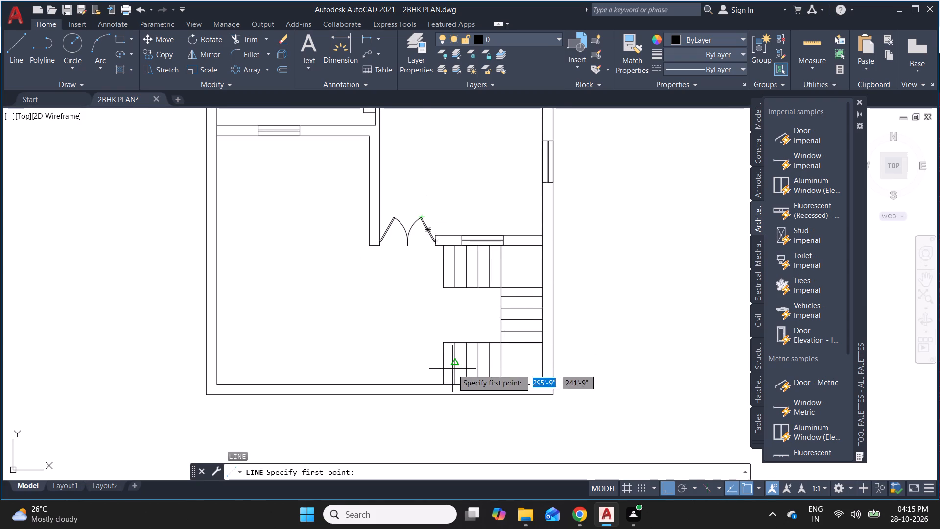
{"action": "scroll", "coordinate": [435, 372], "scroll_direction": "up", "scroll_amount": 3}
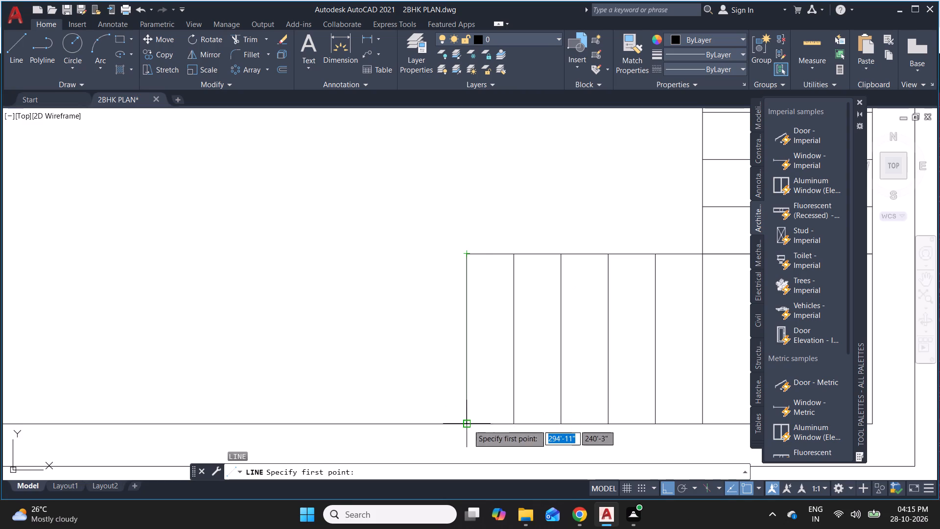
{"action": "left_click", "coordinate": [468, 341]}
{"action": "scroll", "coordinate": [103, 310], "scroll_direction": "down", "scroll_amount": 2}
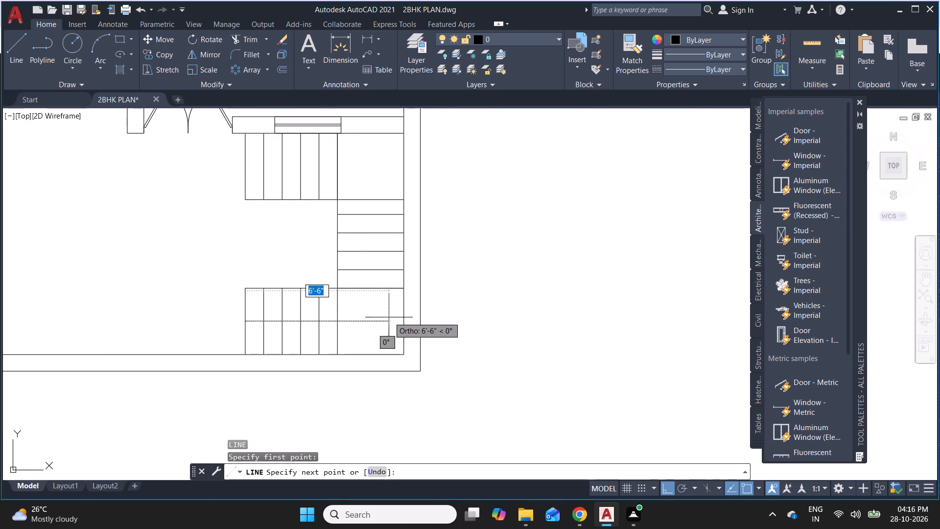
{"action": "left_click", "coordinate": [375, 323]}
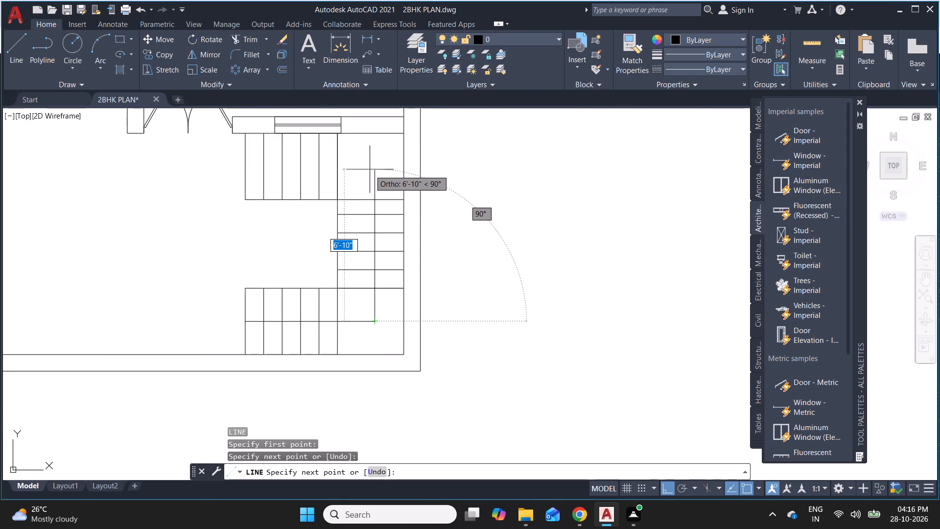
{"action": "left_click", "coordinate": [371, 166]}
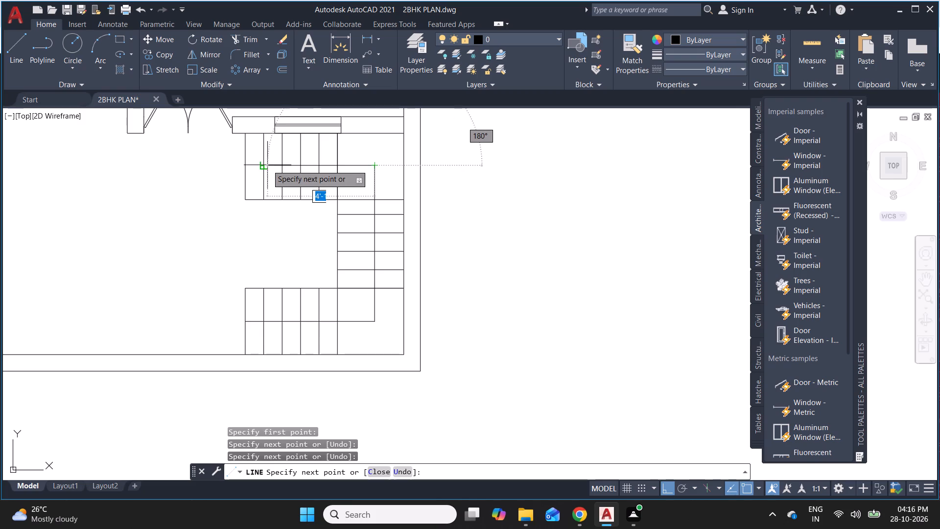
{"action": "left_click", "coordinate": [266, 166]}
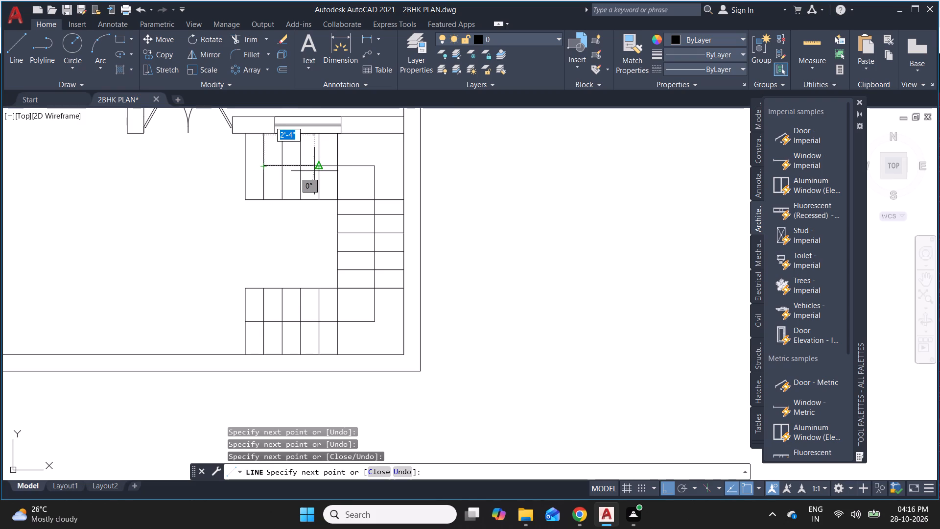
{"action": "key", "text": "Escape"}
{"action": "key", "text": "Escape"}
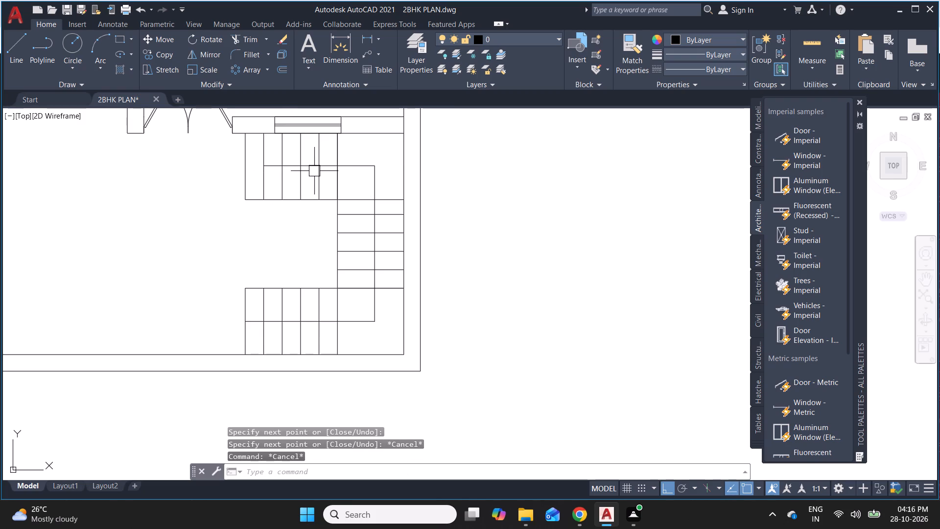
With ortho off, draw a slanted arrowhead line about 1' long at about 37° from the direction line's upper-flight end to the adjacent riser.
{"action": "key", "text": "l"}
{"action": "key", "text": "Return"}
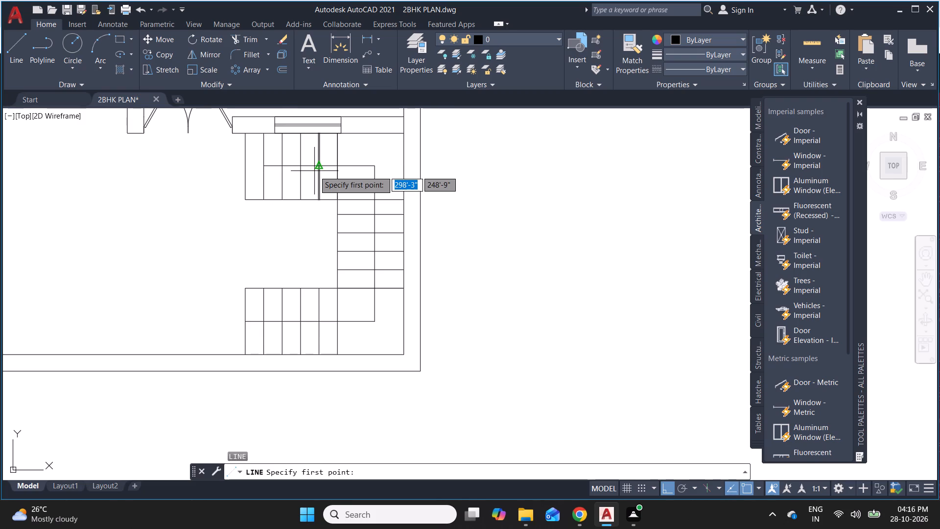
{"action": "scroll", "coordinate": [241, 138], "scroll_direction": "up", "scroll_amount": 4}
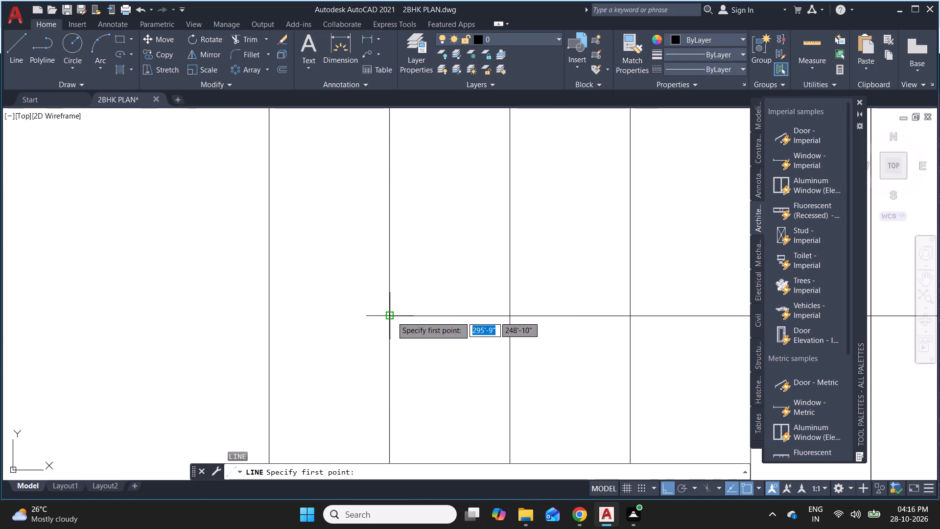
{"action": "left_click", "coordinate": [392, 316]}
{"action": "key", "text": "F8"}
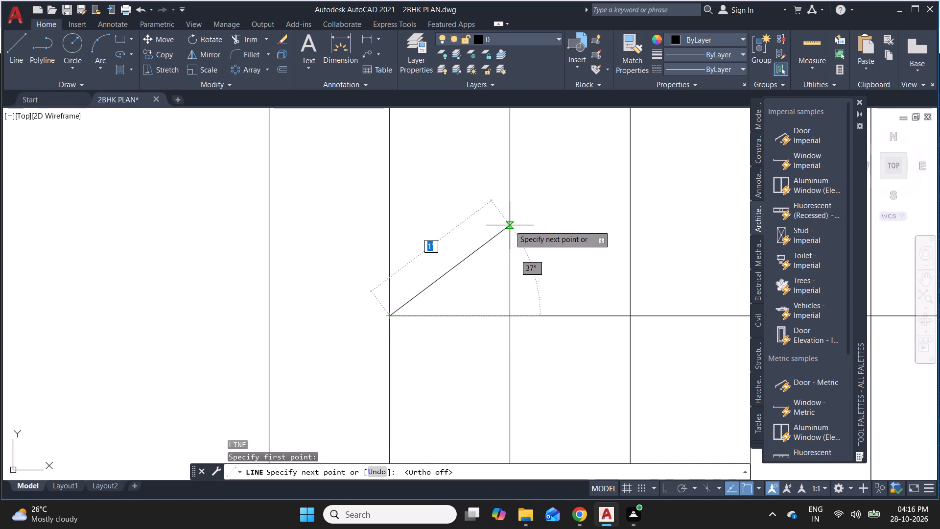
{"action": "left_click", "coordinate": [510, 225]}
{"action": "key", "text": "Escape"}
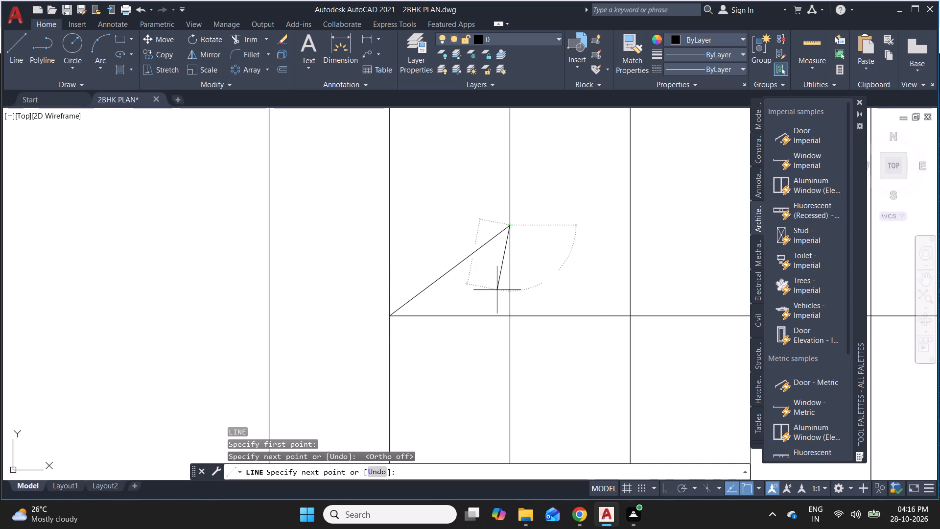
Mirror the slanted arrowhead line about the horizontal direction line with ortho on, keeping the source line.
{"action": "left_click", "coordinate": [454, 278]}
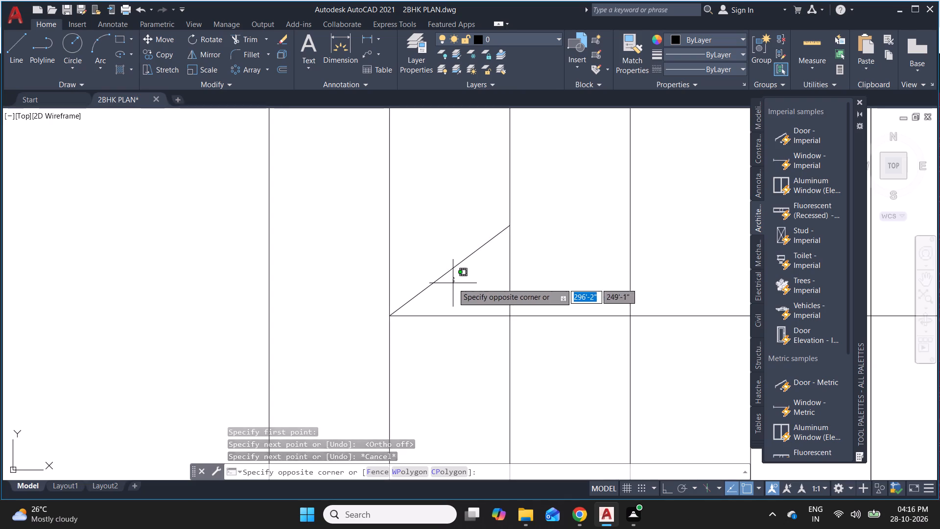
{"action": "left_click", "coordinate": [453, 283]}
{"action": "left_click", "coordinate": [450, 271]}
{"action": "type", "text": "MI"}
{"action": "key", "text": "Return"}
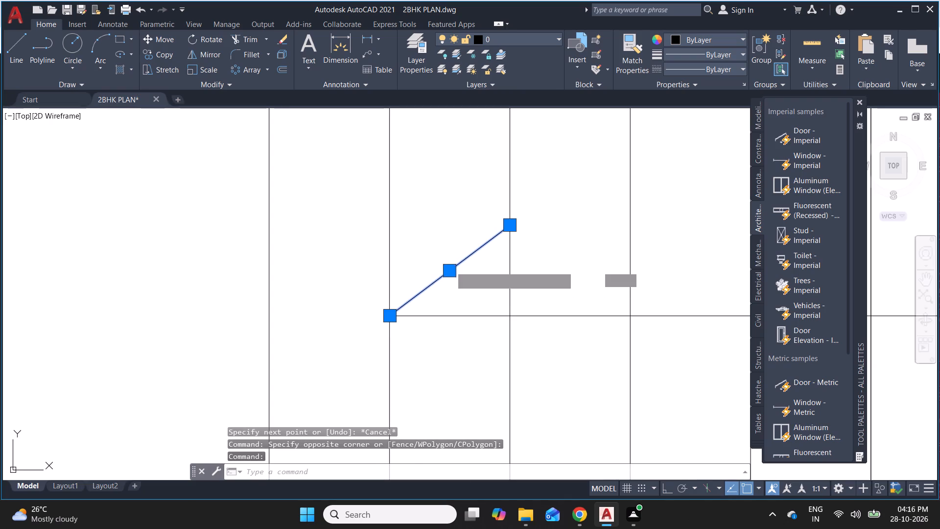
{"action": "left_click", "coordinate": [392, 313]}
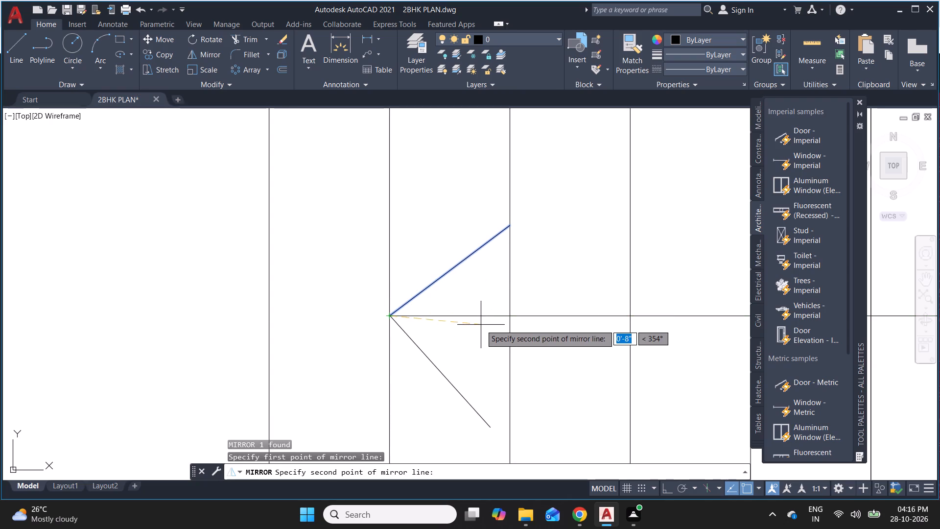
{"action": "key", "text": "F8"}
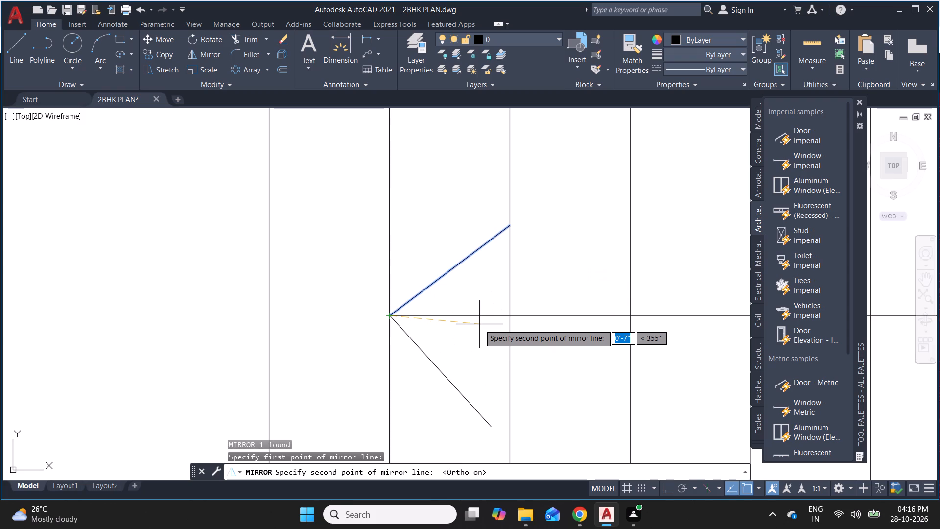
{"action": "left_click", "coordinate": [479, 324]}
{"action": "type", "text": "N"}
{"action": "key", "text": "space"}
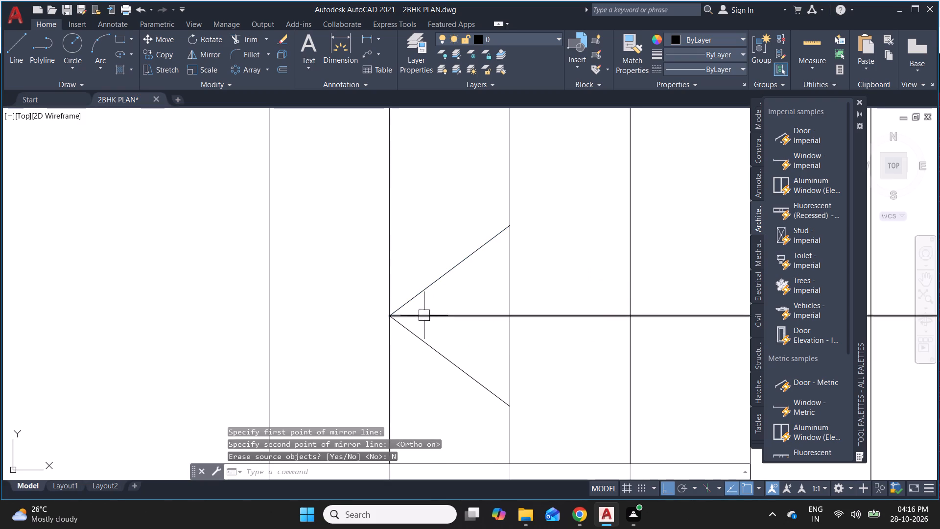
Open DesignCenter and place the Toilet - top block from House Designer.dwg in the empty space left of the floor plan.
{"action": "scroll", "coordinate": [424, 315], "scroll_direction": "down", "scroll_amount": 5}
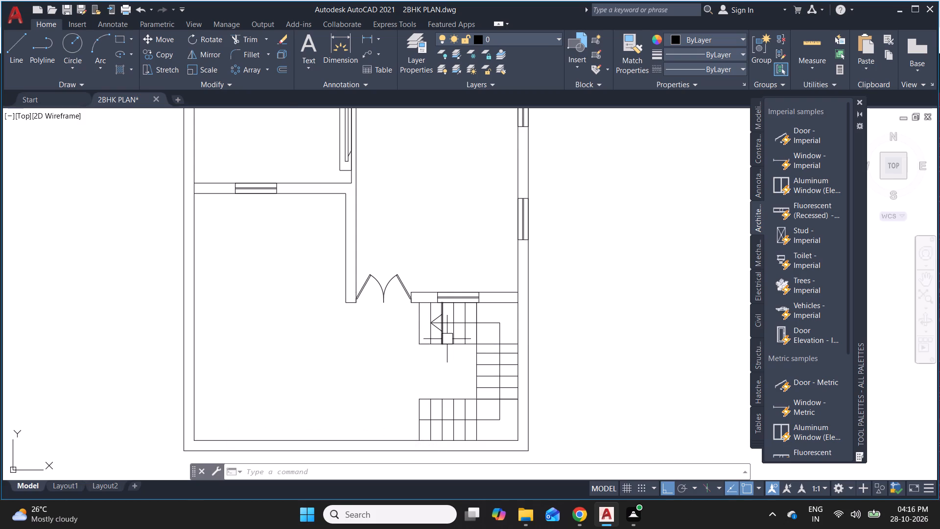
{"action": "scroll", "coordinate": [447, 339], "scroll_direction": "down", "scroll_amount": 2}
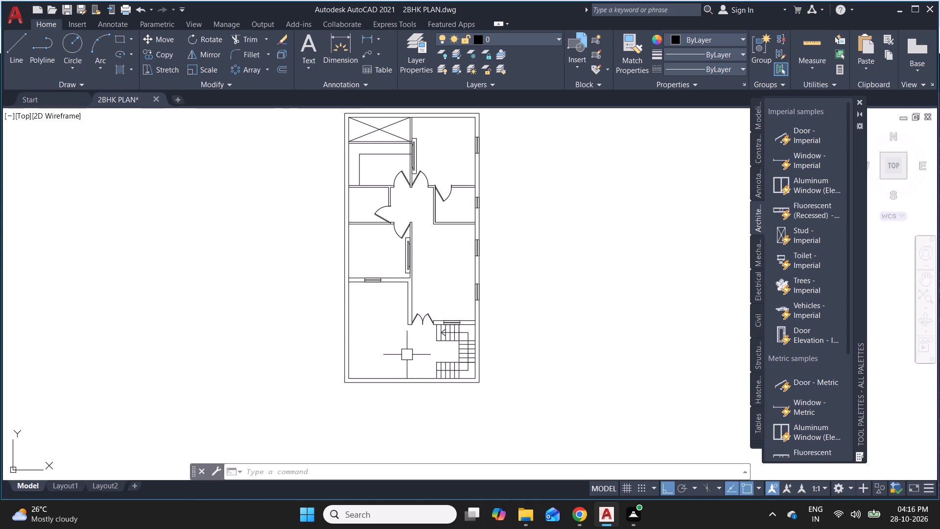
{"action": "key", "text": "Escape"}
{"action": "key", "text": "Escape"}
{"action": "key", "text": "Escape"}
{"action": "key", "text": "Escape"}
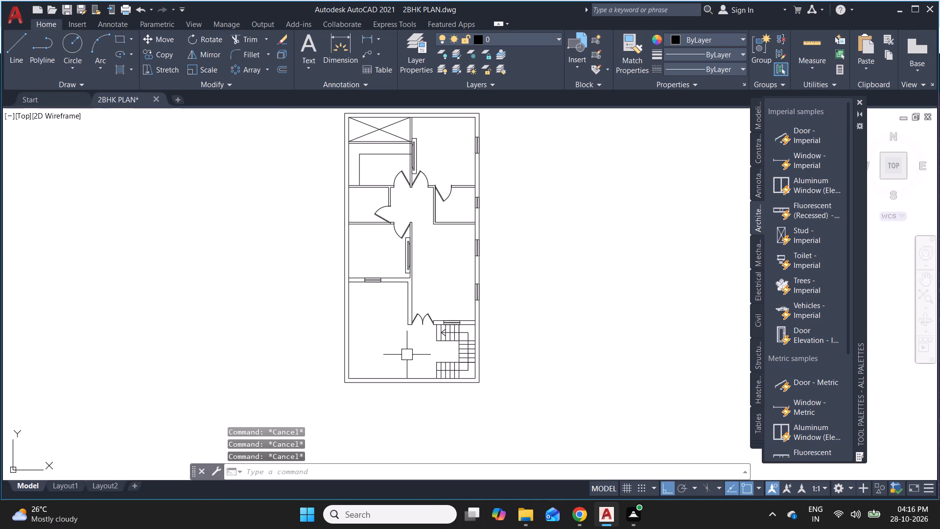
{"action": "key", "text": "Escape"}
{"action": "type", "text": "DC"}
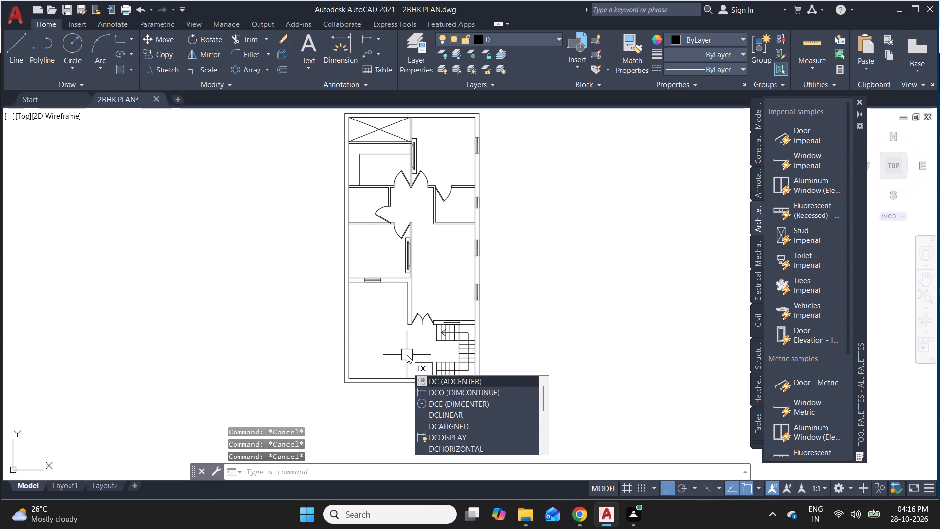
{"action": "key", "text": "Return"}
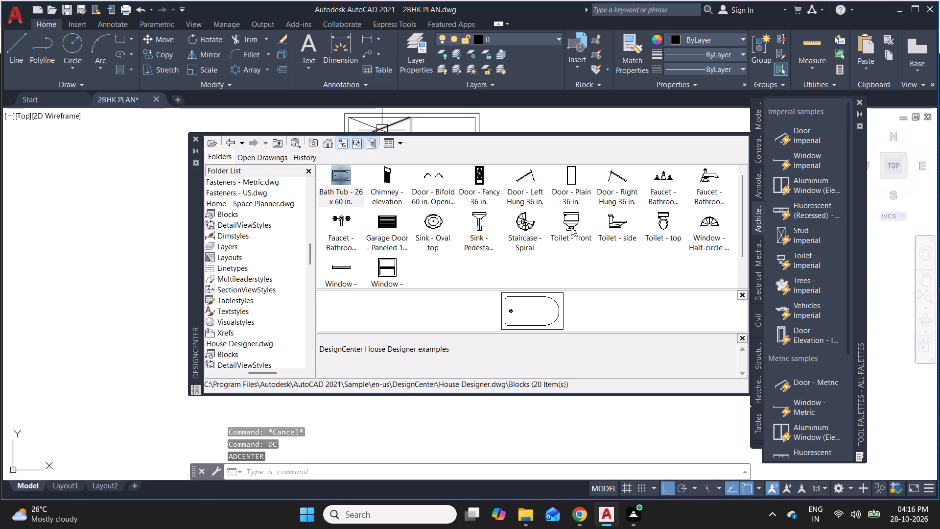
{"action": "left_click_drag", "start_coordinate": [663, 225], "coordinate": [201, 238]}
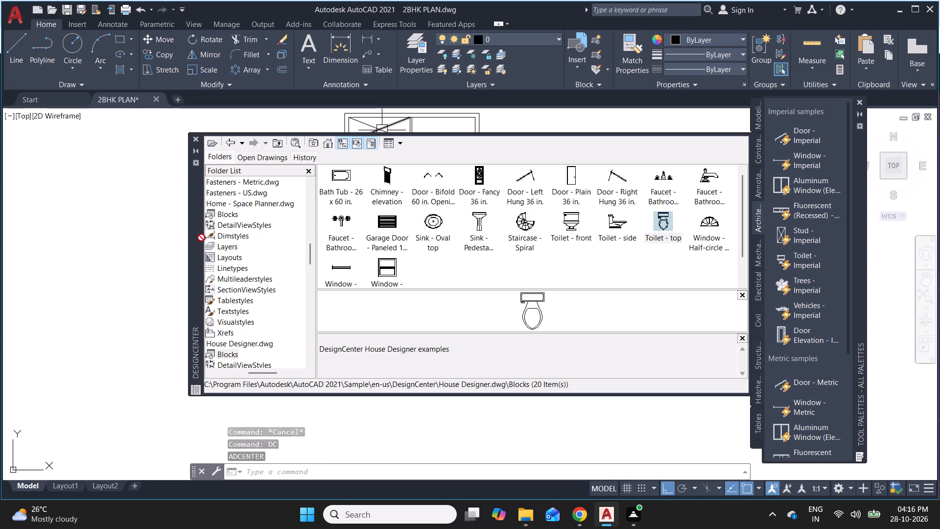
{"action": "left_click_drag", "start_coordinate": [201, 238], "coordinate": [160, 245]}
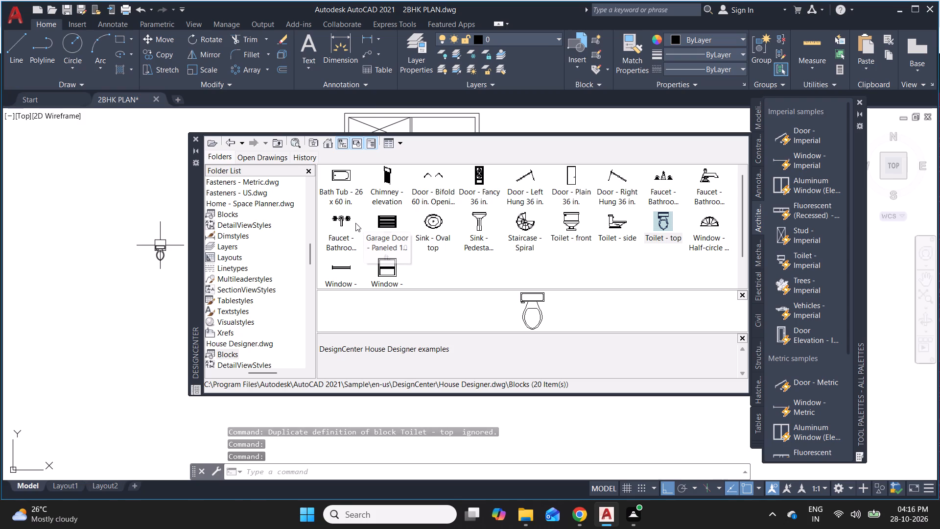
Place the Sink - Oval top and Faucet - Bathroom top blocks from House Designer.dwg in the empty space near the toilet.
{"action": "left_click_drag", "start_coordinate": [426, 222], "coordinate": [237, 302]}
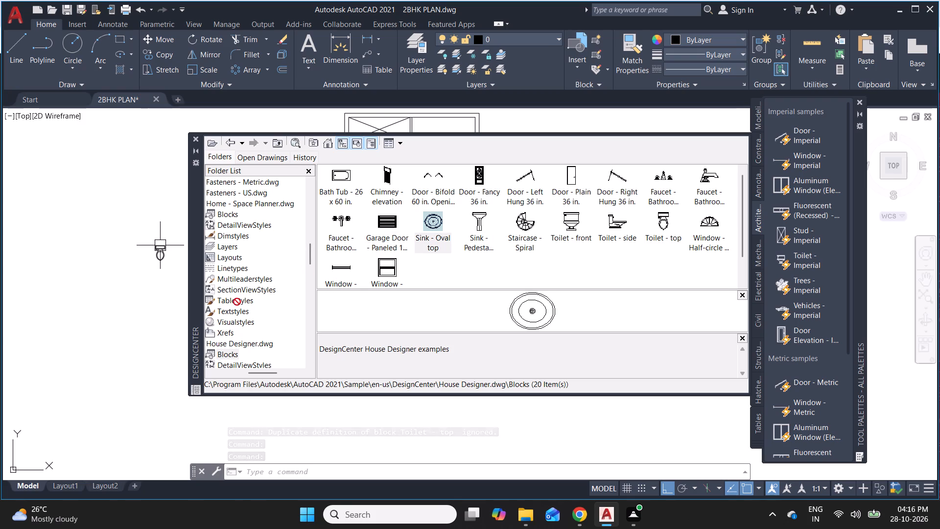
{"action": "left_click_drag", "start_coordinate": [237, 302], "coordinate": [151, 309]}
{"action": "left_click_drag", "start_coordinate": [340, 220], "coordinate": [131, 274]}
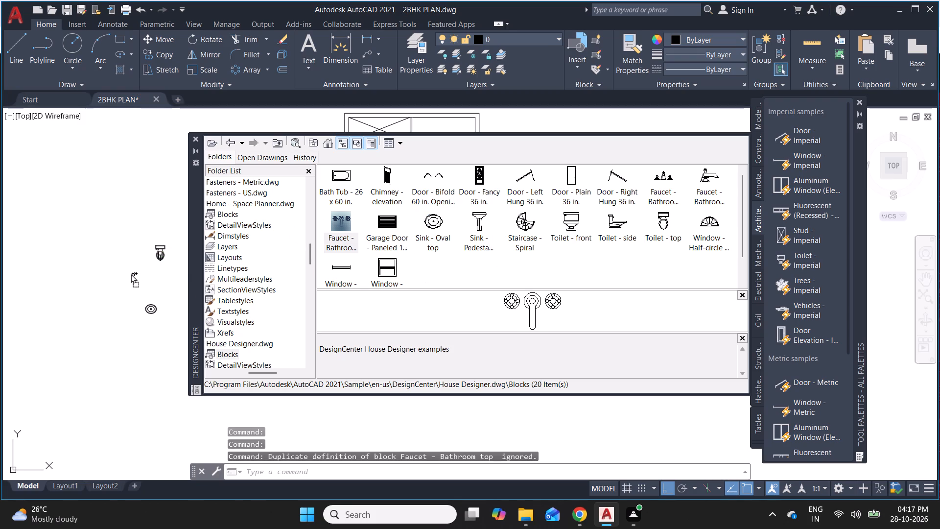
{"action": "left_click_drag", "start_coordinate": [131, 274], "coordinate": [129, 274]}
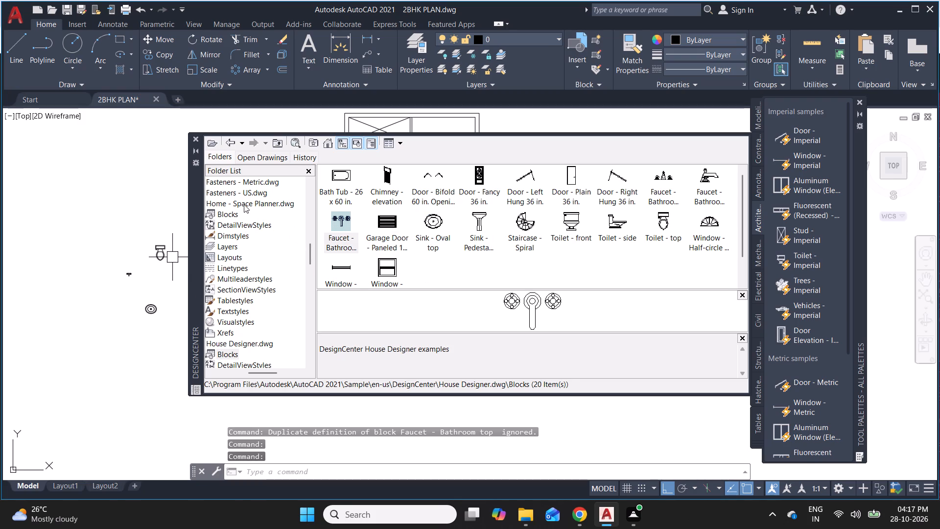
Place the Bed - Queen and Dining Set - 36 x 72 in. blocks from Home - Space Planner.dwg outside the floor plan, beside the fixtures.
{"action": "left_click", "coordinate": [245, 202]}
{"action": "double_click", "coordinate": [338, 183]}
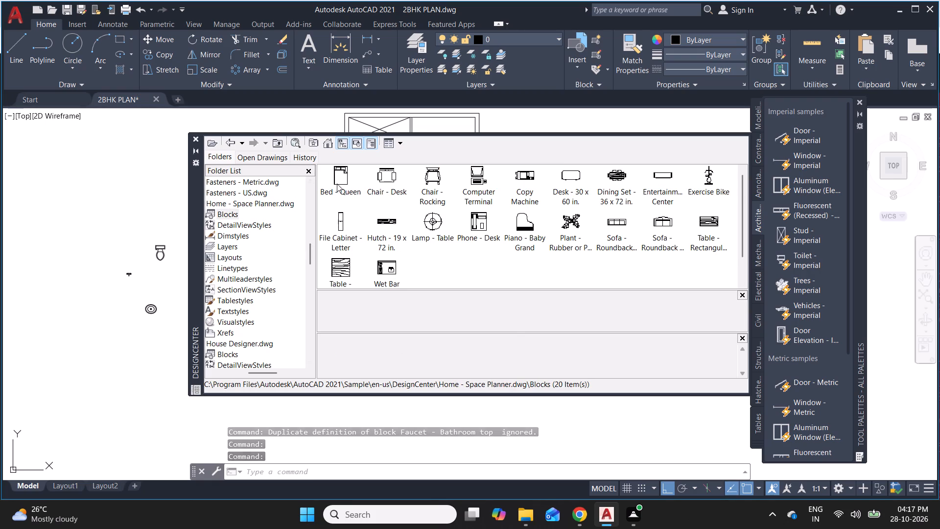
{"action": "left_click_drag", "start_coordinate": [345, 172], "coordinate": [88, 206]}
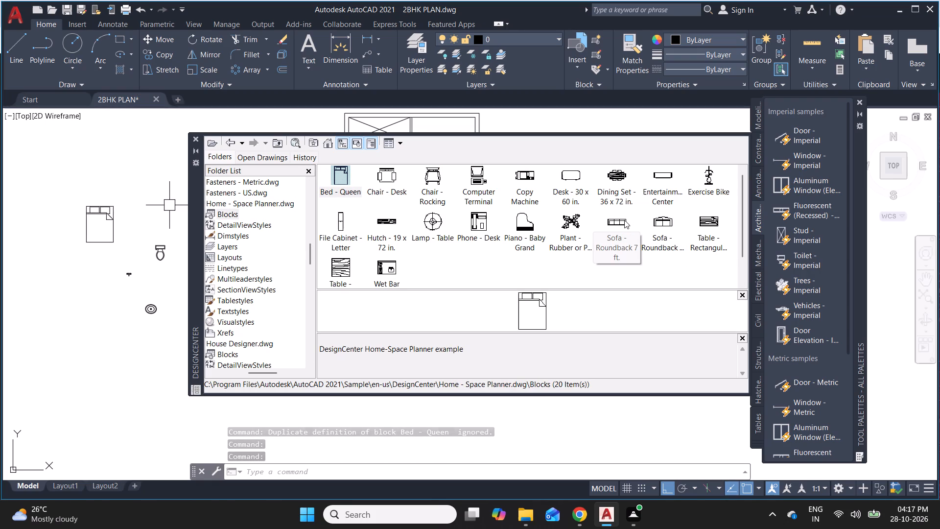
{"action": "left_click_drag", "start_coordinate": [616, 177], "coordinate": [275, 232]}
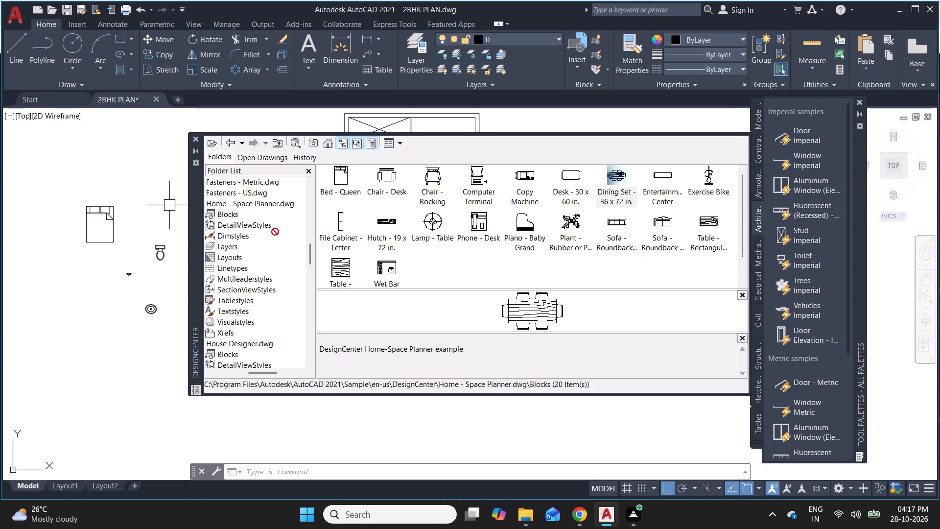
{"action": "left_click_drag", "start_coordinate": [275, 232], "coordinate": [73, 290]}
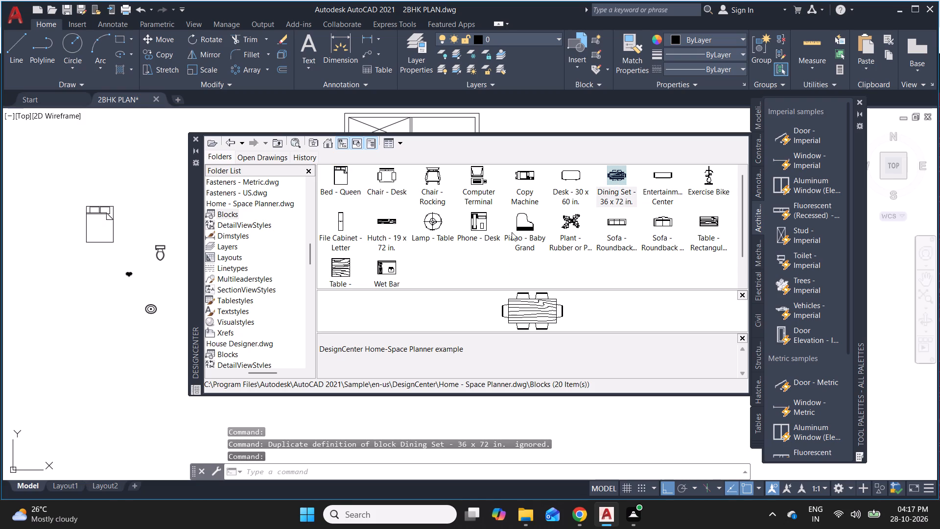
Place the Sofa - Roundback 7 ft. block and the smaller two-seat Sofa - Roundback block below the dining set.
{"action": "left_click_drag", "start_coordinate": [625, 222], "coordinate": [120, 328]}
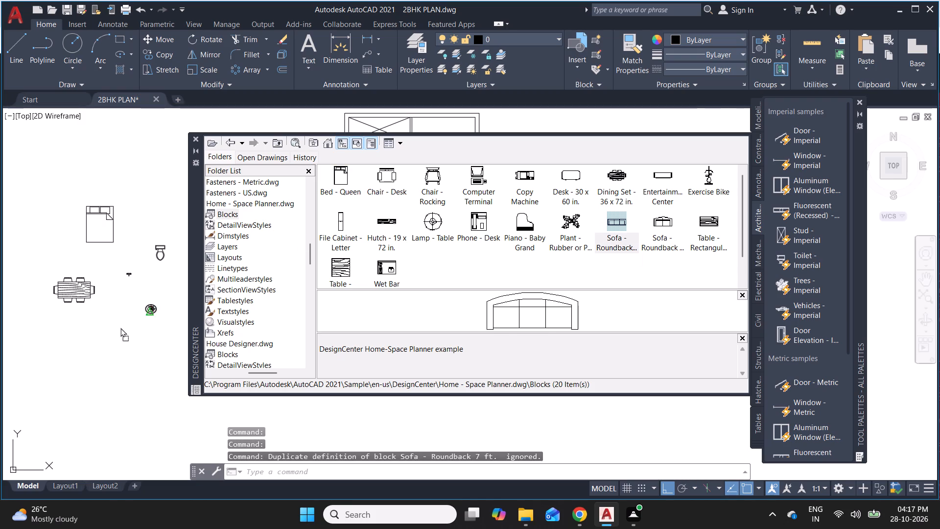
{"action": "left_click_drag", "start_coordinate": [120, 328], "coordinate": [84, 334]}
{"action": "left_click_drag", "start_coordinate": [657, 217], "coordinate": [125, 347]}
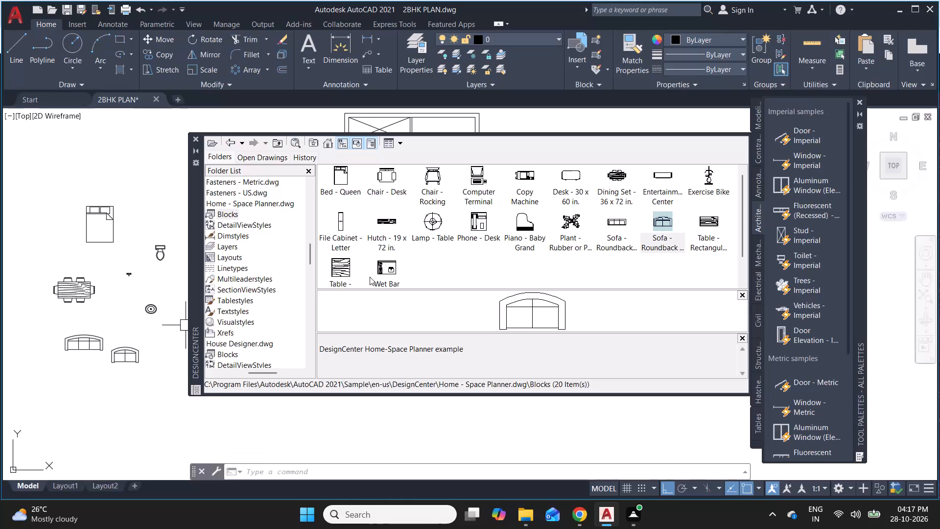
Look through the DesignCenter folder list for a sample drawing containing kitchen blocks.
{"action": "scroll", "coordinate": [466, 250], "scroll_direction": "down", "scroll_amount": 2}
{"action": "scroll", "coordinate": [267, 330], "scroll_direction": "down", "scroll_amount": 1}
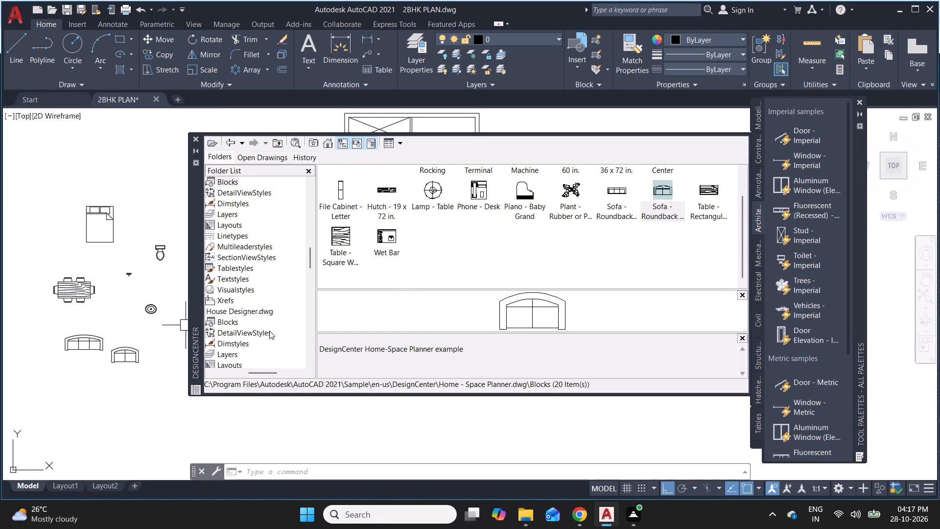
{"action": "scroll", "coordinate": [261, 334], "scroll_direction": "down", "scroll_amount": 4}
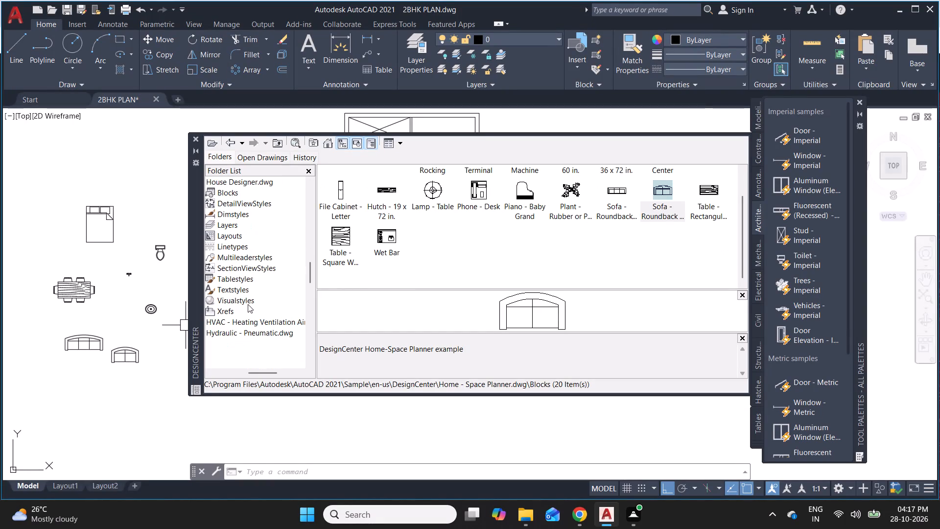
{"action": "scroll", "coordinate": [247, 305], "scroll_direction": "down", "scroll_amount": 1}
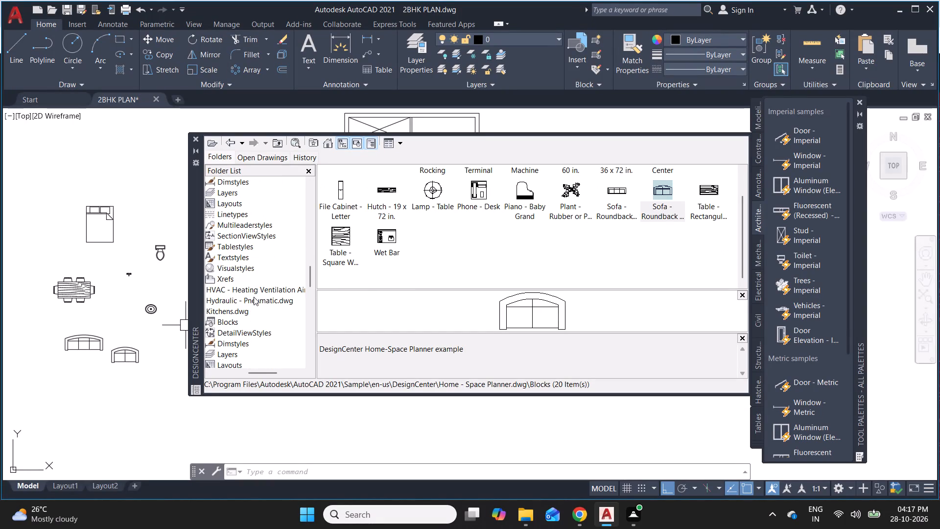
{"action": "scroll", "coordinate": [246, 323], "scroll_direction": "up", "scroll_amount": 2}
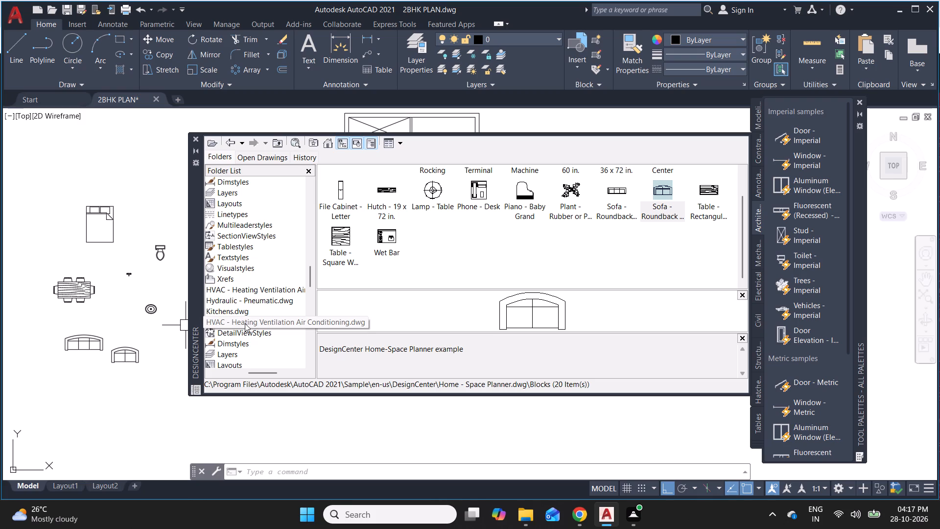
{"action": "scroll", "coordinate": [245, 323], "scroll_direction": "up", "scroll_amount": 4}
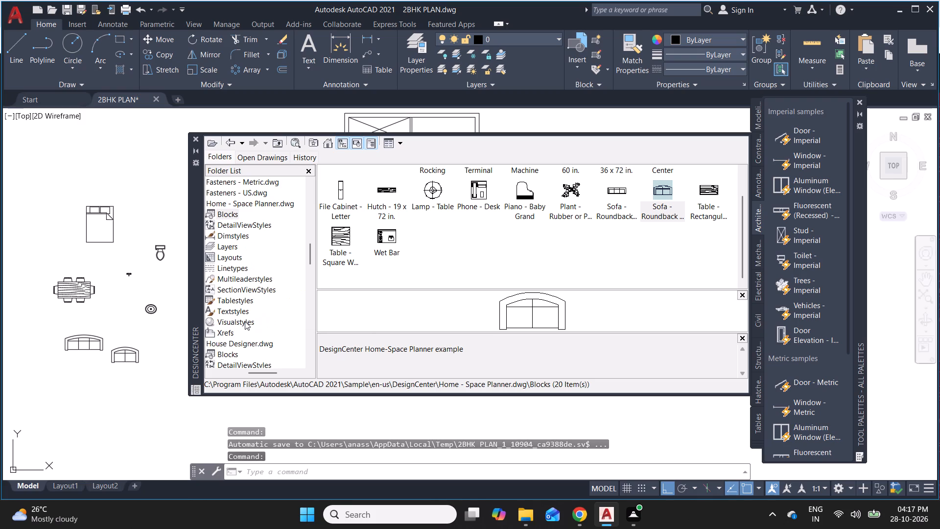
{"action": "scroll", "coordinate": [253, 311], "scroll_direction": "down", "scroll_amount": 5}
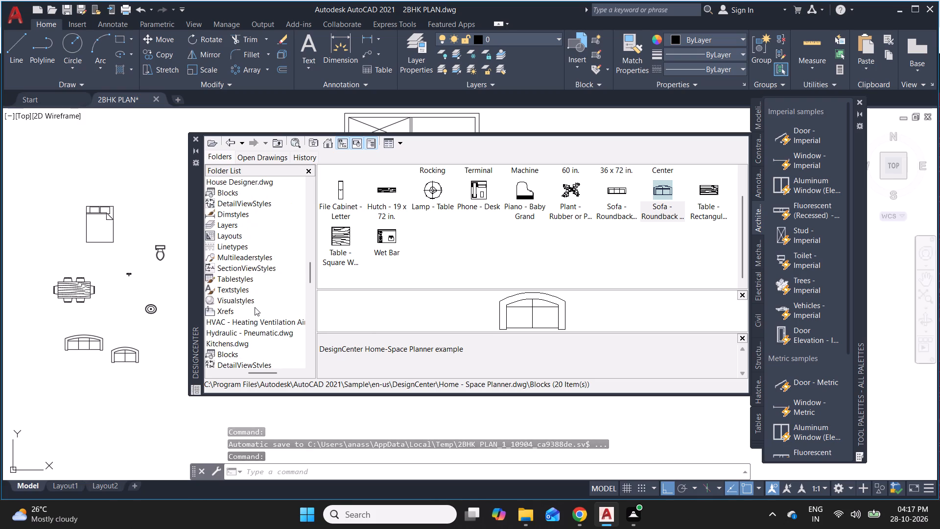
{"action": "scroll", "coordinate": [255, 307], "scroll_direction": "down", "scroll_amount": 4}
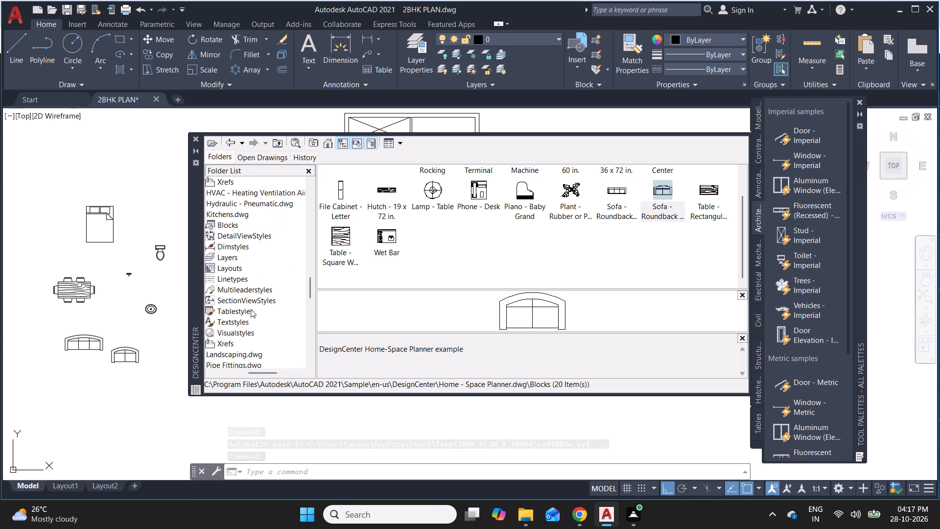
{"action": "scroll", "coordinate": [275, 289], "scroll_direction": "down", "scroll_amount": 2}
{"action": "scroll", "coordinate": [253, 301], "scroll_direction": "up", "scroll_amount": 3}
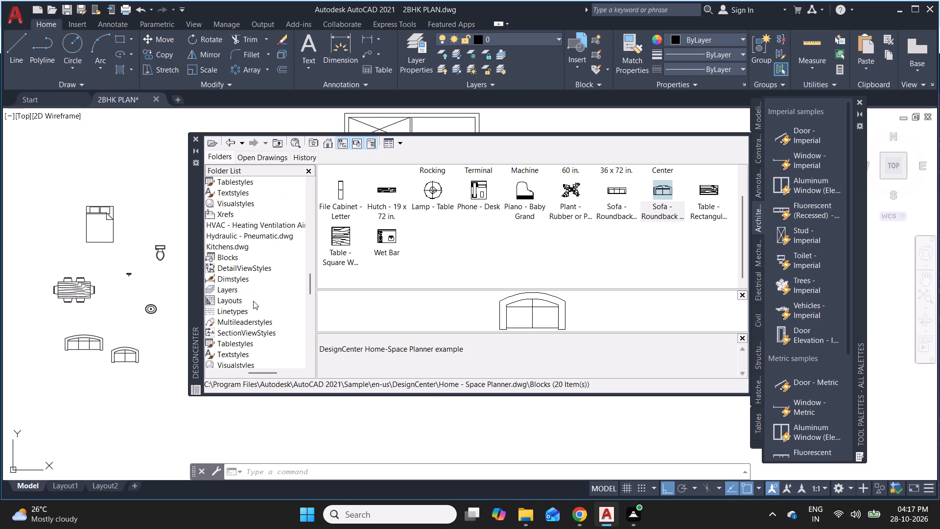
{"action": "scroll", "coordinate": [253, 301], "scroll_direction": "up", "scroll_amount": 2}
{"action": "scroll", "coordinate": [223, 328], "scroll_direction": "up", "scroll_amount": 2}
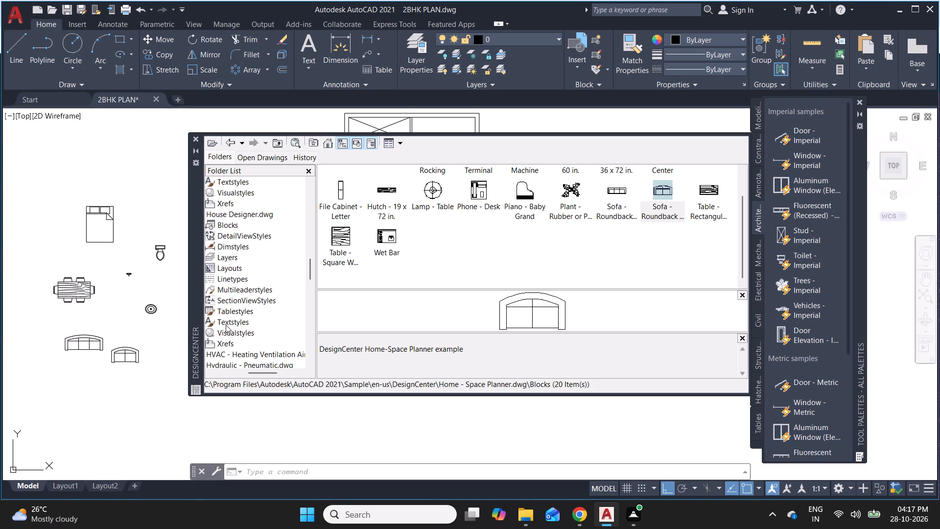
{"action": "scroll", "coordinate": [227, 323], "scroll_direction": "up", "scroll_amount": 1}
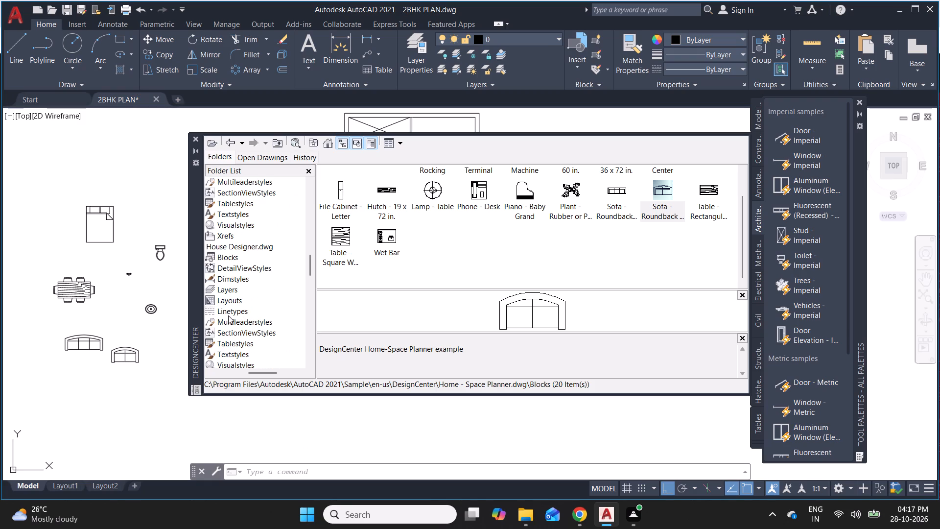
{"action": "scroll", "coordinate": [228, 301], "scroll_direction": "up", "scroll_amount": 2}
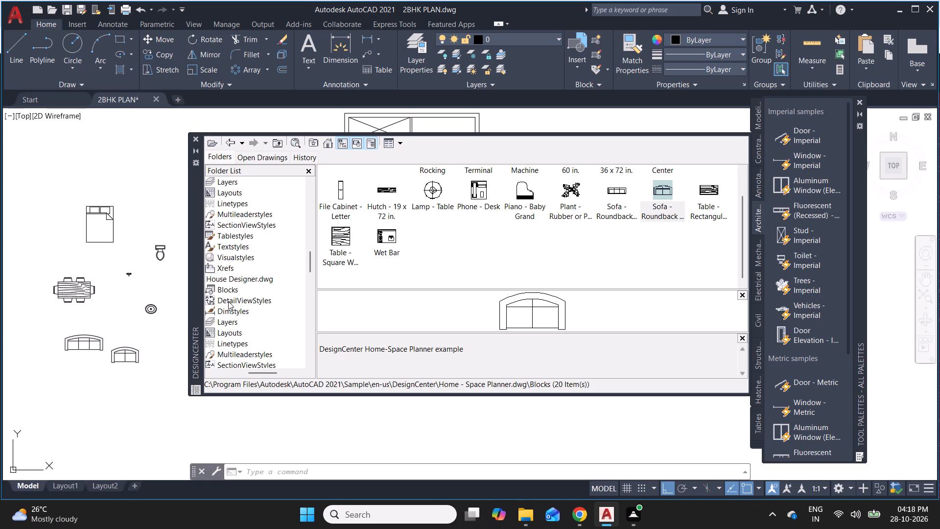
{"action": "scroll", "coordinate": [220, 300], "scroll_direction": "down", "scroll_amount": 2}
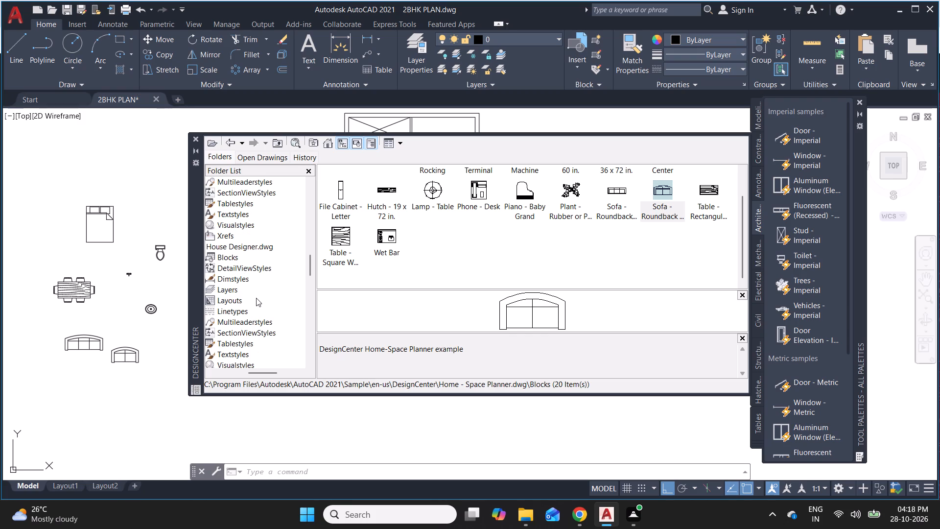
{"action": "scroll", "coordinate": [256, 298], "scroll_direction": "up", "scroll_amount": 2}
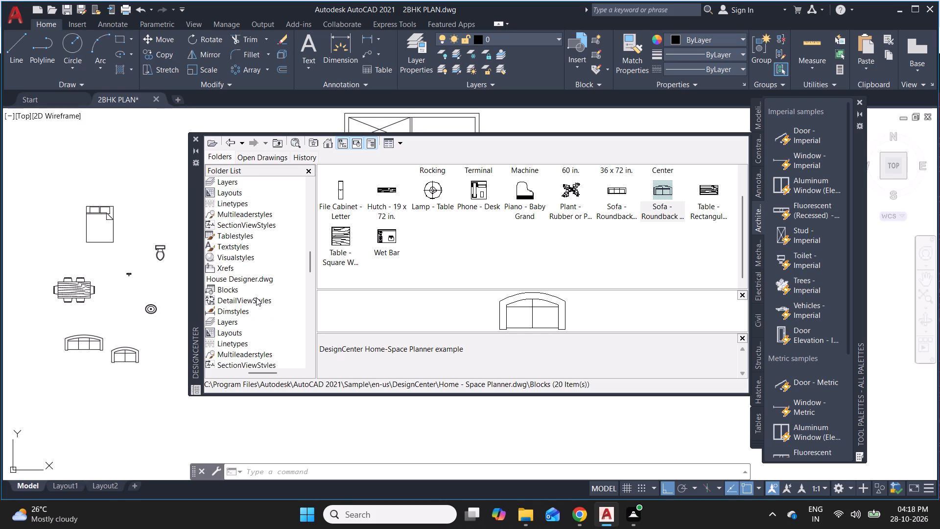
{"action": "scroll", "coordinate": [256, 297], "scroll_direction": "up", "scroll_amount": 2}
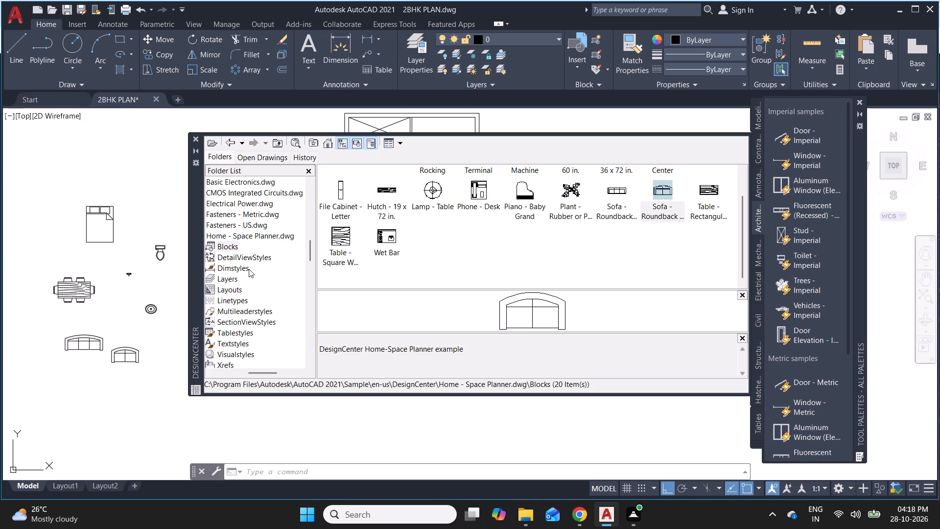
{"action": "scroll", "coordinate": [237, 270], "scroll_direction": "down", "scroll_amount": 2}
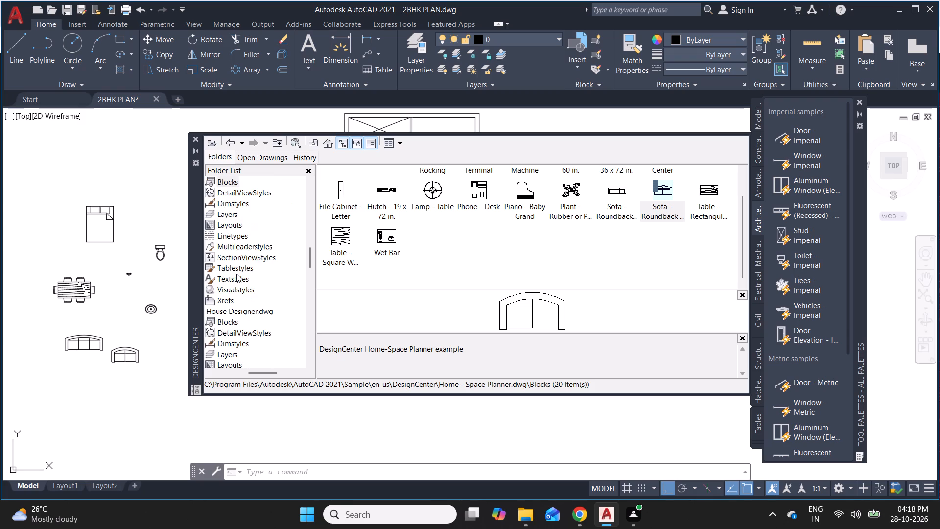
{"action": "scroll", "coordinate": [236, 274], "scroll_direction": "down", "scroll_amount": 1}
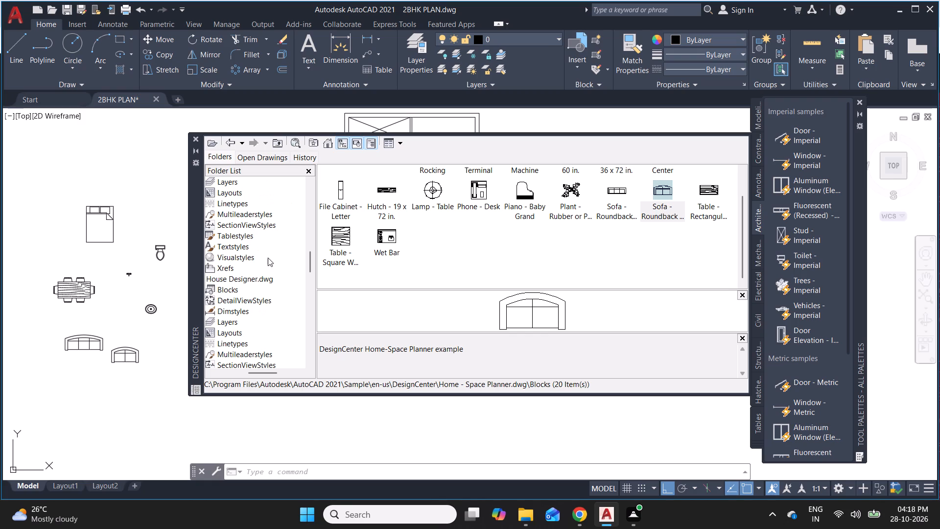
Place the Range-Oven - 30 in top and Sink-double - 36 in top blocks from Kitchens.dwg near the oval sink, and close DesignCenter.
{"action": "scroll", "coordinate": [263, 274], "scroll_direction": "down", "scroll_amount": 2}
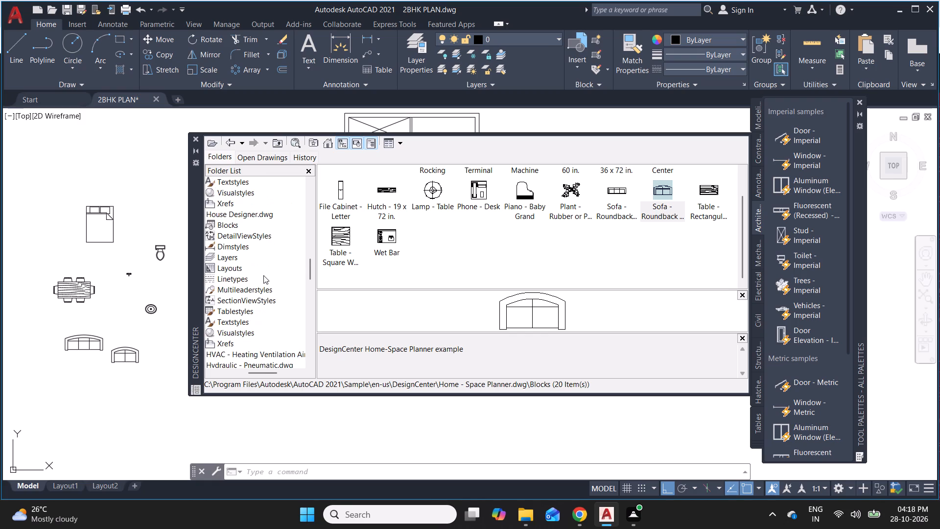
{"action": "scroll", "coordinate": [263, 276], "scroll_direction": "down", "scroll_amount": 4}
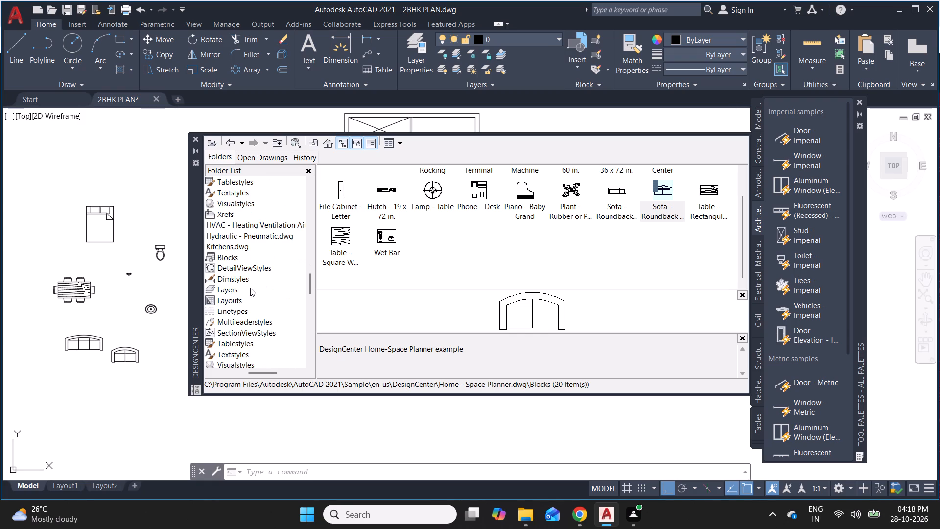
{"action": "left_click", "coordinate": [246, 248]}
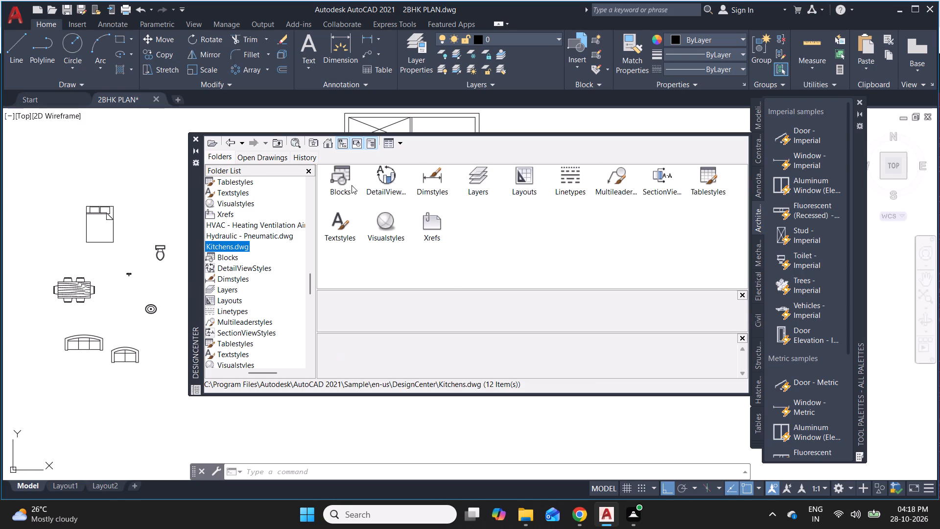
{"action": "double_click", "coordinate": [348, 184]}
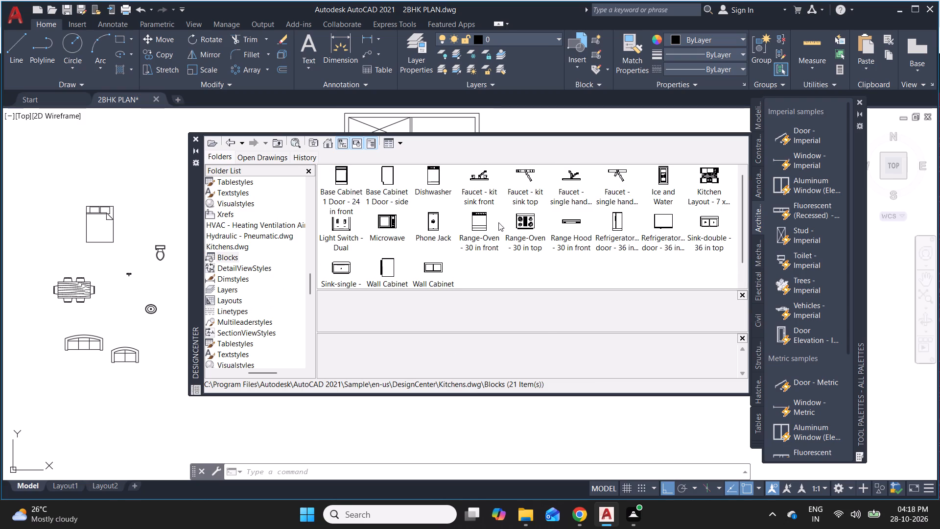
{"action": "left_click_drag", "start_coordinate": [521, 216], "coordinate": [114, 305]}
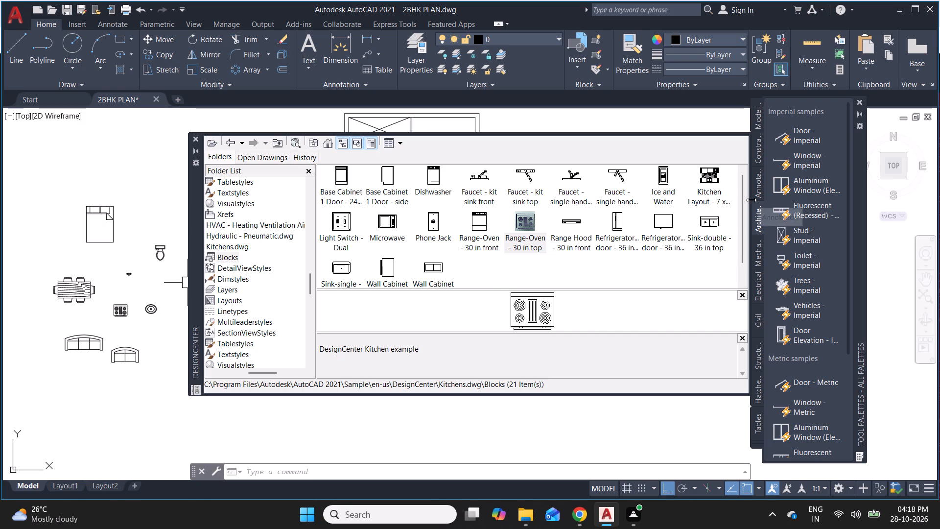
{"action": "left_click_drag", "start_coordinate": [713, 224], "coordinate": [149, 332]}
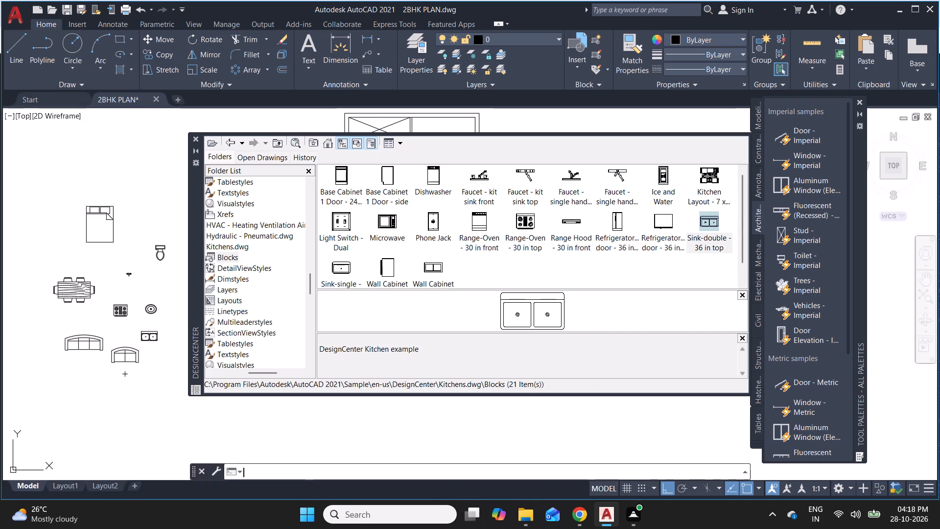
{"action": "left_click", "coordinate": [197, 137]}
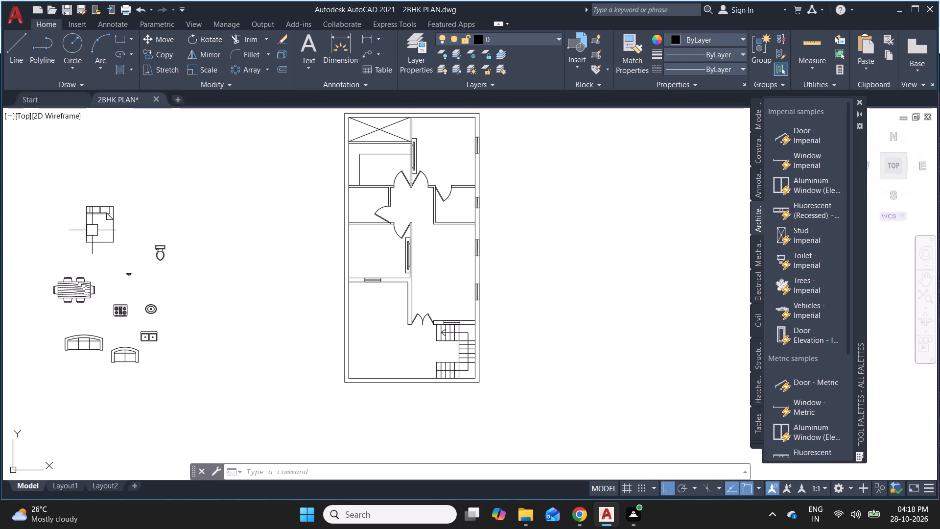
Rotate the queen bed block 90° counterclockwise about the corner at the folded-sheet end of its headboard.
{"action": "scroll", "coordinate": [58, 180], "scroll_direction": "up", "scroll_amount": 1}
{"action": "scroll", "coordinate": [78, 223], "scroll_direction": "up", "scroll_amount": 1}
{"action": "left_click_drag", "start_coordinate": [207, 327], "coordinate": [203, 319]}
{"action": "left_click", "coordinate": [47, 183]}
{"action": "right_click", "coordinate": [117, 220]}
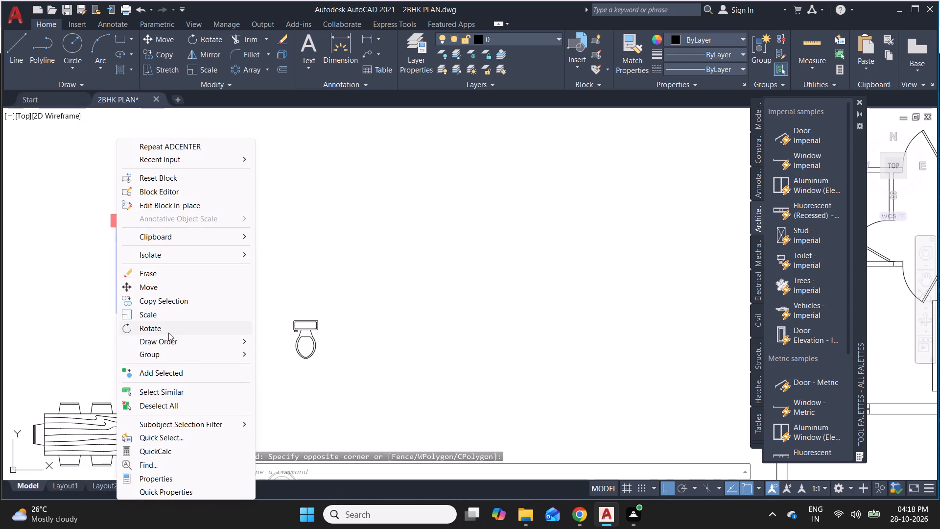
{"action": "left_click", "coordinate": [168, 333]}
{"action": "left_click", "coordinate": [184, 220]}
{"action": "left_click", "coordinate": [177, 159]}
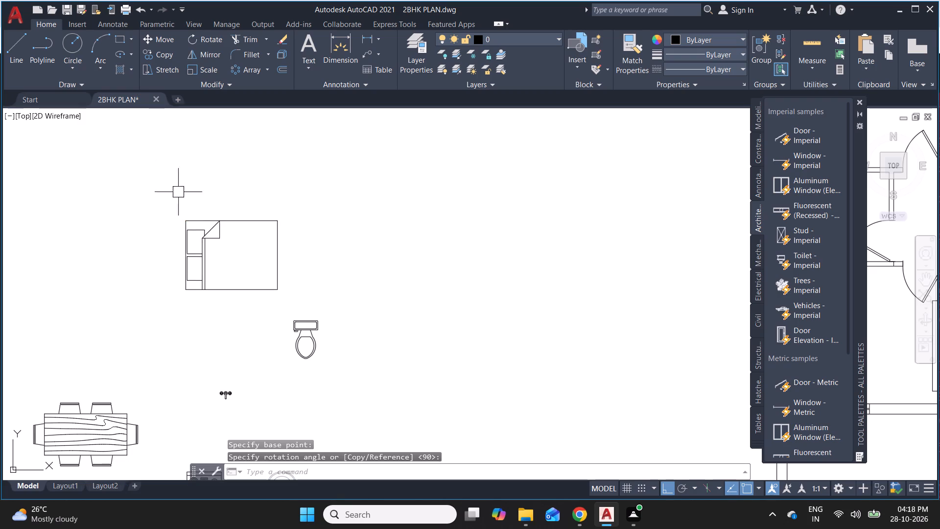
Move the queen bed block into the lower bedroom, with its headboard against the plan's left outer wall, facing the TV unit.
{"action": "left_click_drag", "start_coordinate": [323, 289], "coordinate": [310, 282]}
{"action": "left_click", "coordinate": [123, 188]}
{"action": "left_click", "coordinate": [190, 291]}
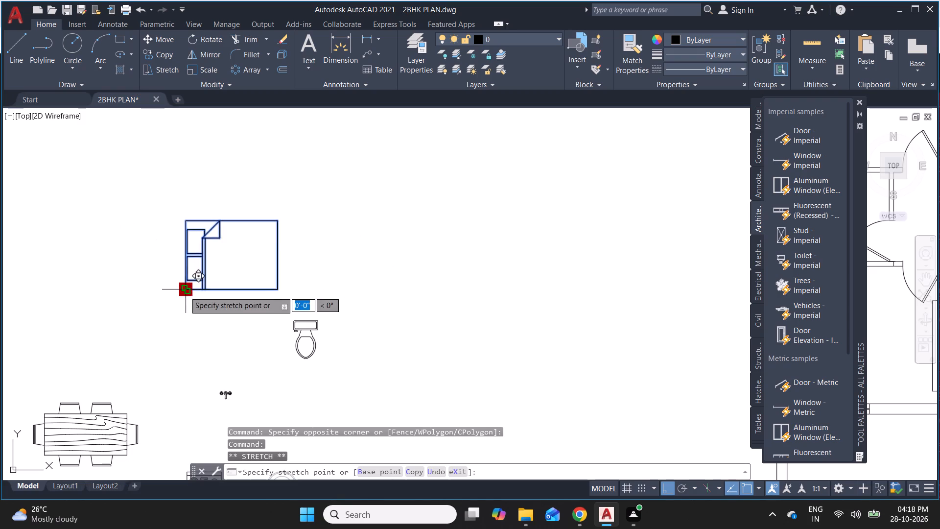
{"action": "scroll", "coordinate": [185, 291], "scroll_direction": "down", "scroll_amount": 2}
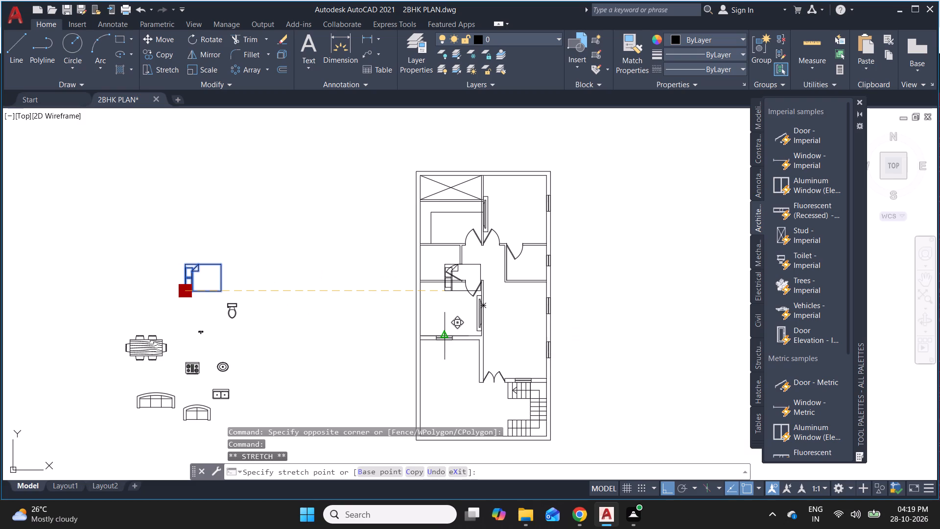
{"action": "key", "text": "F8"}
{"action": "scroll", "coordinate": [437, 334], "scroll_direction": "up", "scroll_amount": 2}
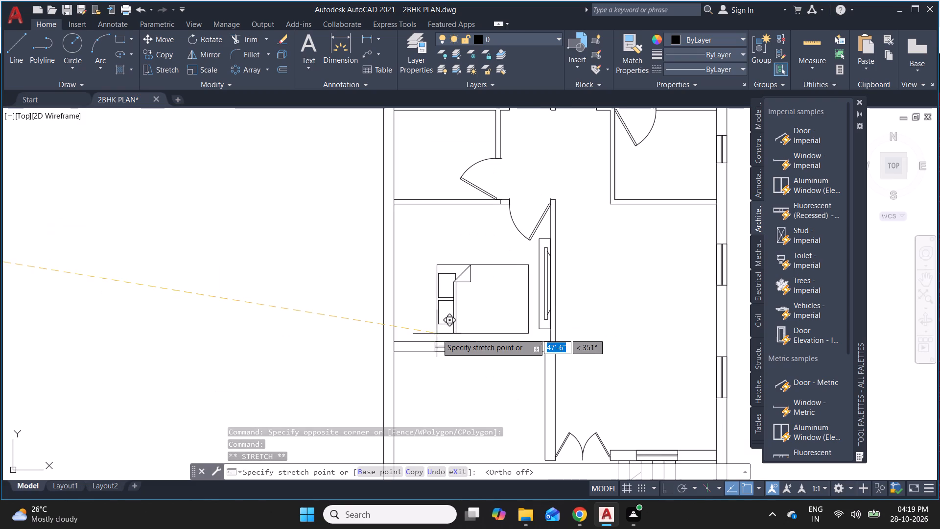
{"action": "scroll", "coordinate": [394, 314], "scroll_direction": "up", "scroll_amount": 2}
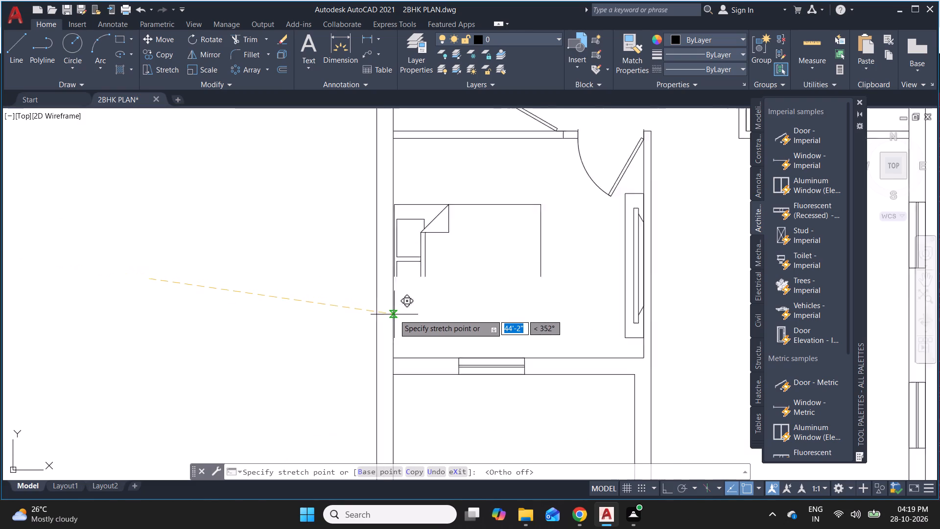
{"action": "scroll", "coordinate": [394, 314], "scroll_direction": "up", "scroll_amount": 1}
{"action": "left_click", "coordinate": [390, 313]}
{"action": "scroll", "coordinate": [257, 332], "scroll_direction": "down", "scroll_amount": 3}
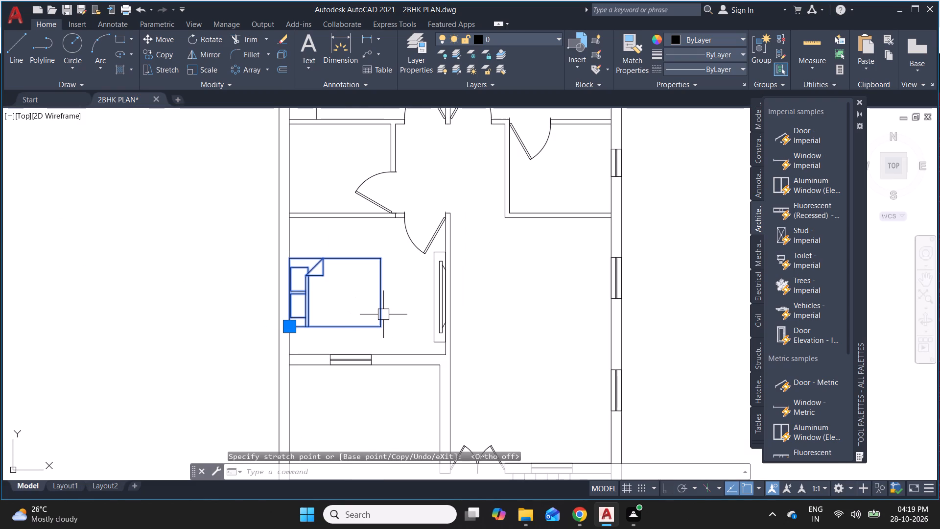
Copy the queen bed block to the empty space outside the plan's right outer wall.
{"action": "type", "text": "CO"}
{"action": "key", "text": "Return"}
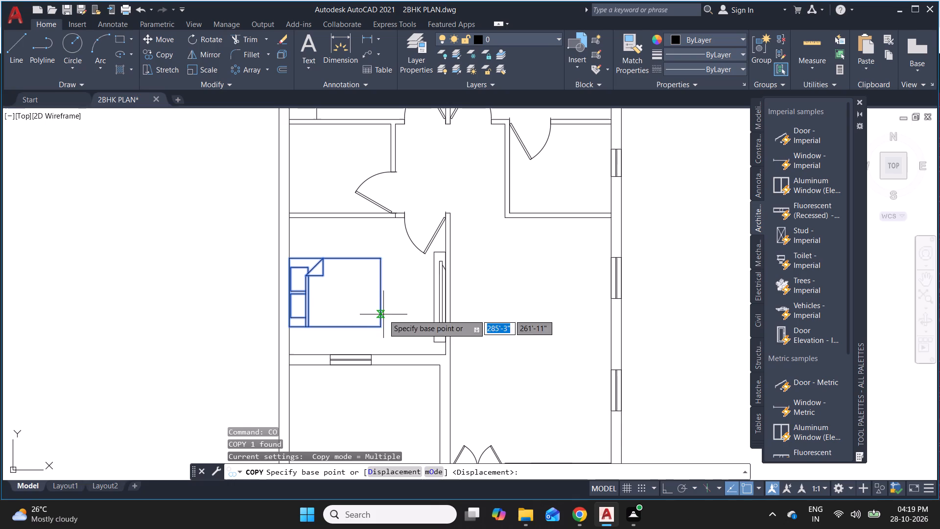
{"action": "left_click", "coordinate": [382, 259]}
{"action": "scroll", "coordinate": [166, 287], "scroll_direction": "down", "scroll_amount": 3}
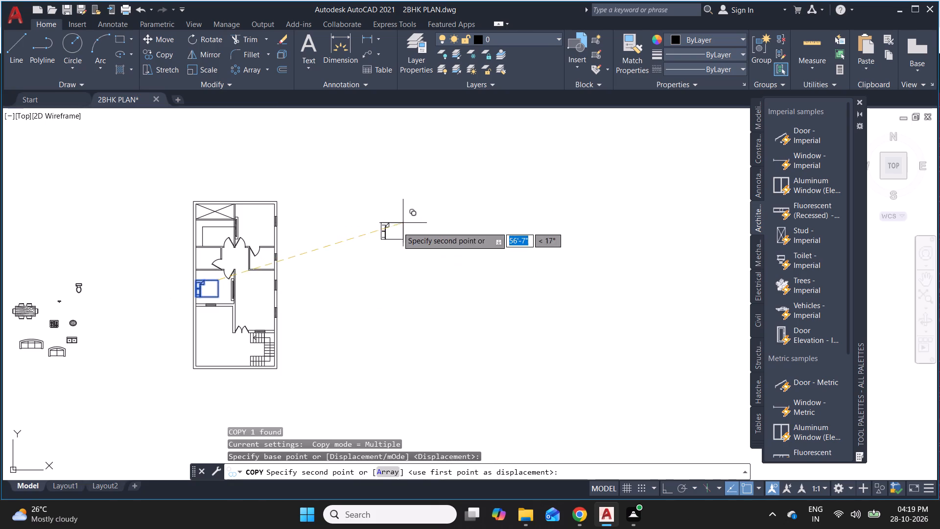
{"action": "left_click", "coordinate": [330, 234]}
{"action": "key", "text": "Escape"}
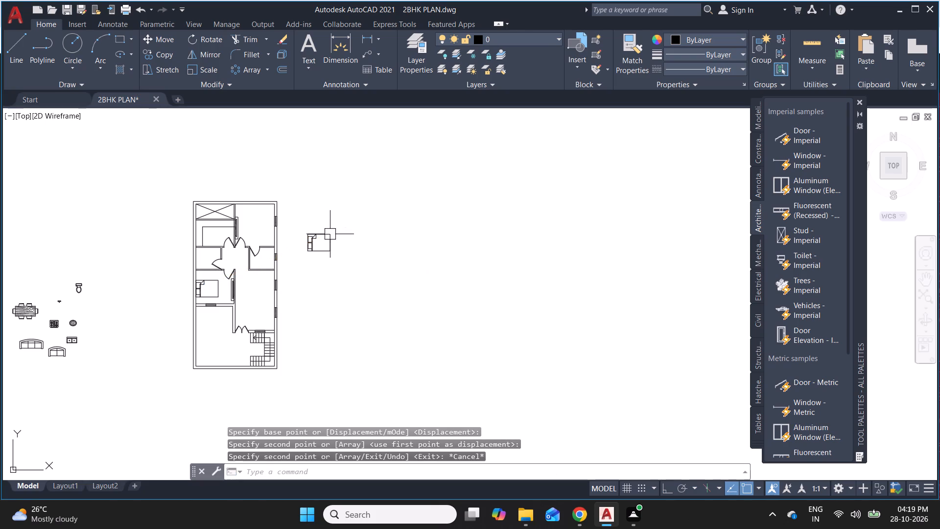
Rotate the copied bed 180° about the corner at the folded-sheet end of its headboard.
{"action": "scroll", "coordinate": [333, 251], "scroll_direction": "up", "scroll_amount": 3}
{"action": "left_click", "coordinate": [351, 263]}
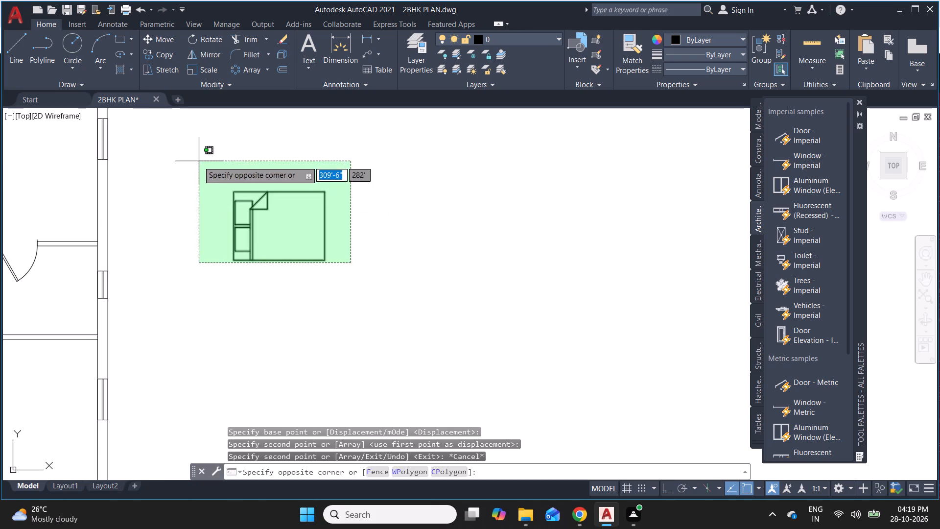
{"action": "left_click", "coordinate": [198, 161]}
{"action": "right_click", "coordinate": [235, 266]}
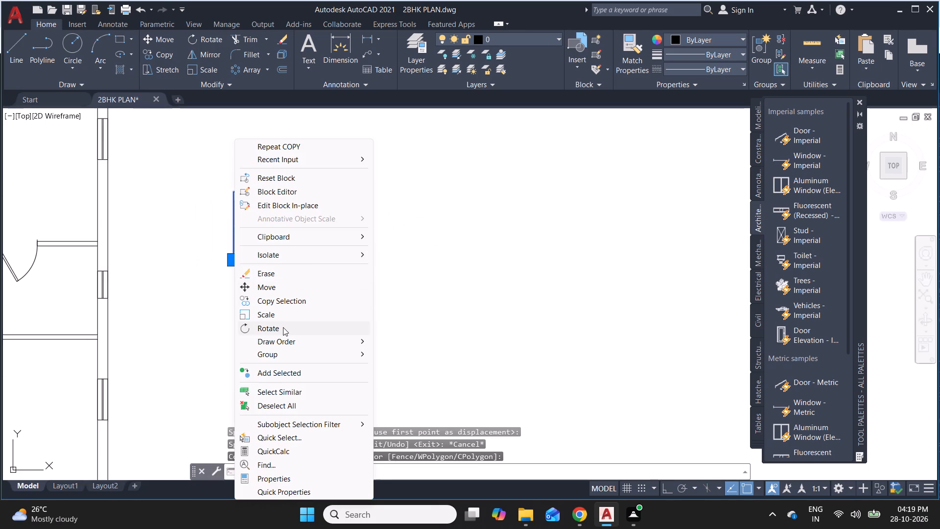
{"action": "left_click", "coordinate": [283, 327]}
{"action": "left_click", "coordinate": [235, 188]}
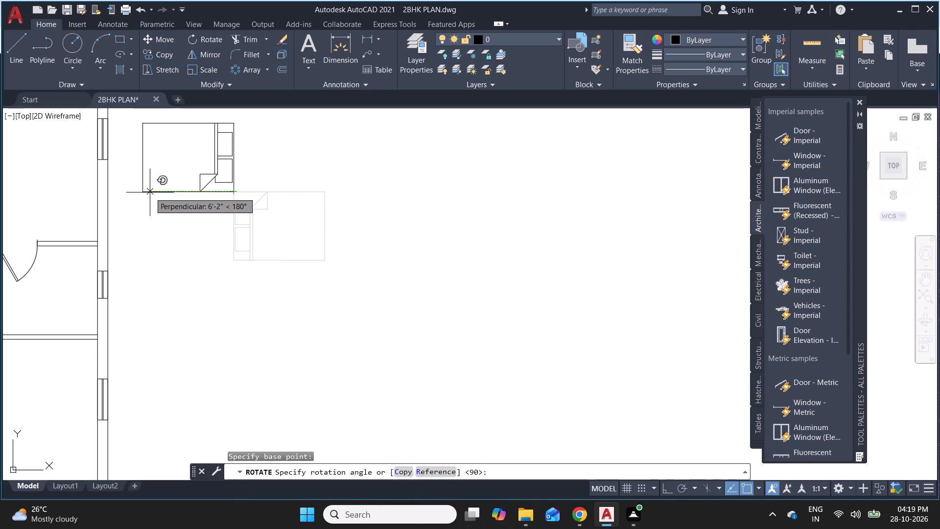
{"action": "key", "text": "F8"}
{"action": "left_click", "coordinate": [34, 186]}
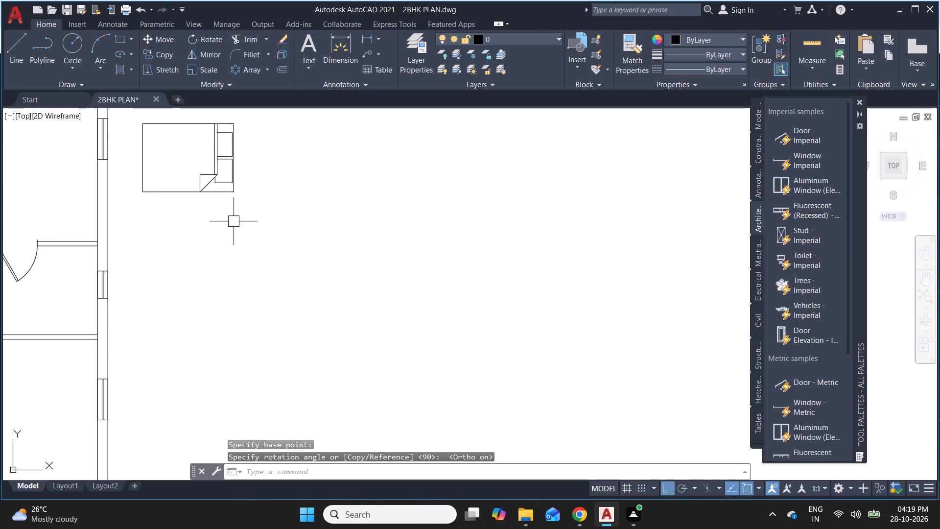
Move the rotated bed copy into the upper-right bedroom, with its headboard against the right outer wall beside the window.
{"action": "scroll", "coordinate": [303, 288], "scroll_direction": "down", "scroll_amount": 1}
{"action": "left_click", "coordinate": [304, 289]}
{"action": "left_click", "coordinate": [192, 171]}
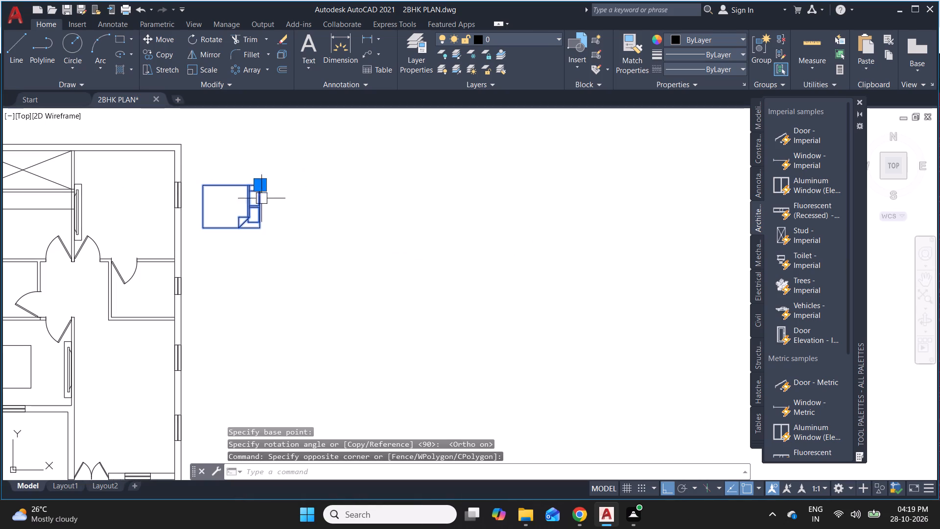
{"action": "left_click", "coordinate": [260, 189]}
{"action": "scroll", "coordinate": [151, 200], "scroll_direction": "up", "scroll_amount": 2}
{"action": "scroll", "coordinate": [171, 202], "scroll_direction": "down", "scroll_amount": 2}
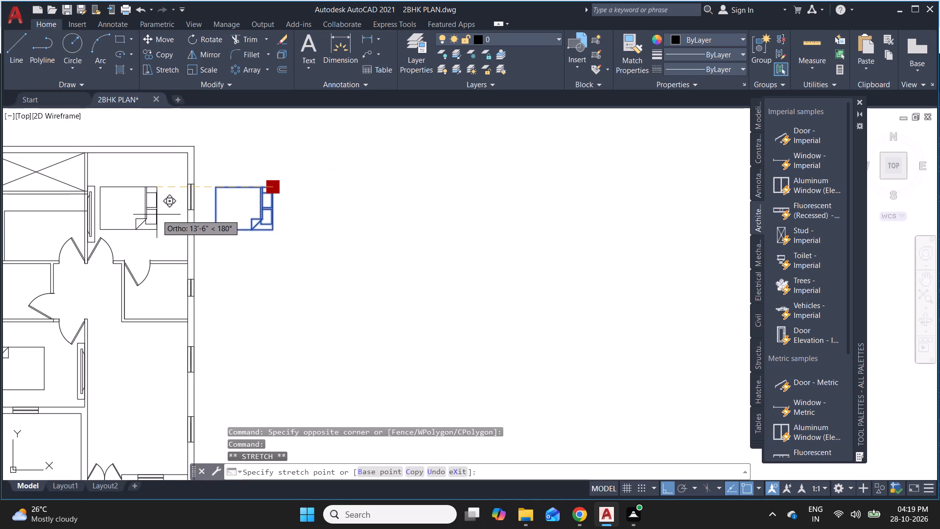
{"action": "scroll", "coordinate": [155, 217], "scroll_direction": "up", "scroll_amount": 1}
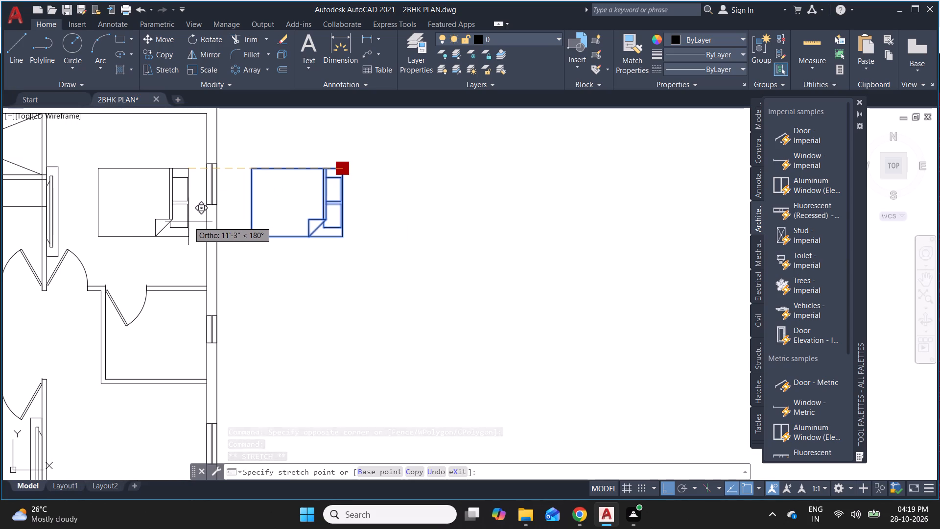
{"action": "key", "text": "F8"}
{"action": "scroll", "coordinate": [188, 221], "scroll_direction": "up", "scroll_amount": 1}
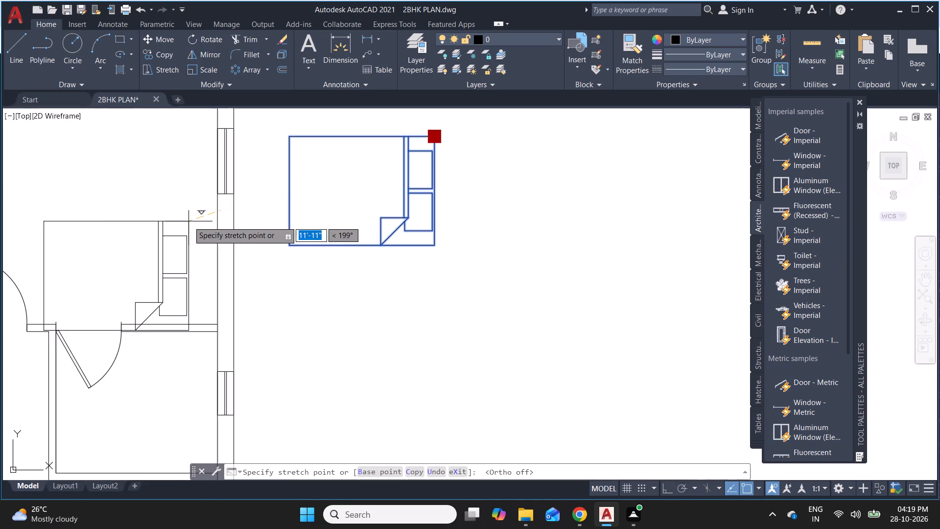
{"action": "scroll", "coordinate": [222, 240], "scroll_direction": "down", "scroll_amount": 1}
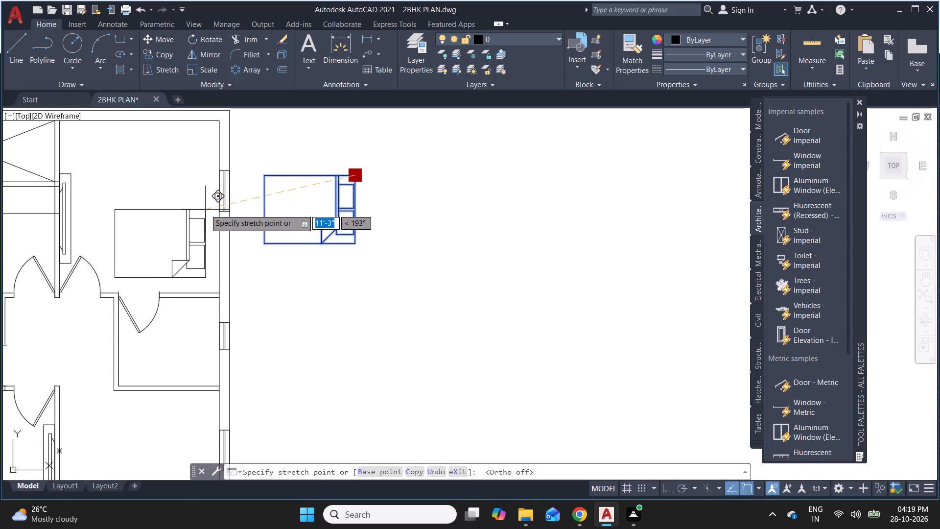
{"action": "scroll", "coordinate": [210, 201], "scroll_direction": "down", "scroll_amount": 1}
{"action": "scroll", "coordinate": [164, 191], "scroll_direction": "up", "scroll_amount": 2}
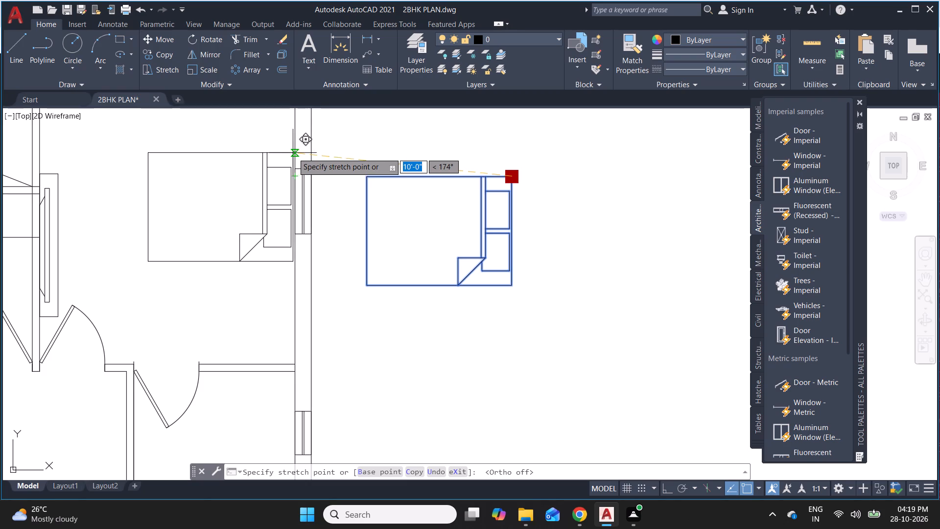
{"action": "scroll", "coordinate": [293, 152], "scroll_direction": "up", "scroll_amount": 2}
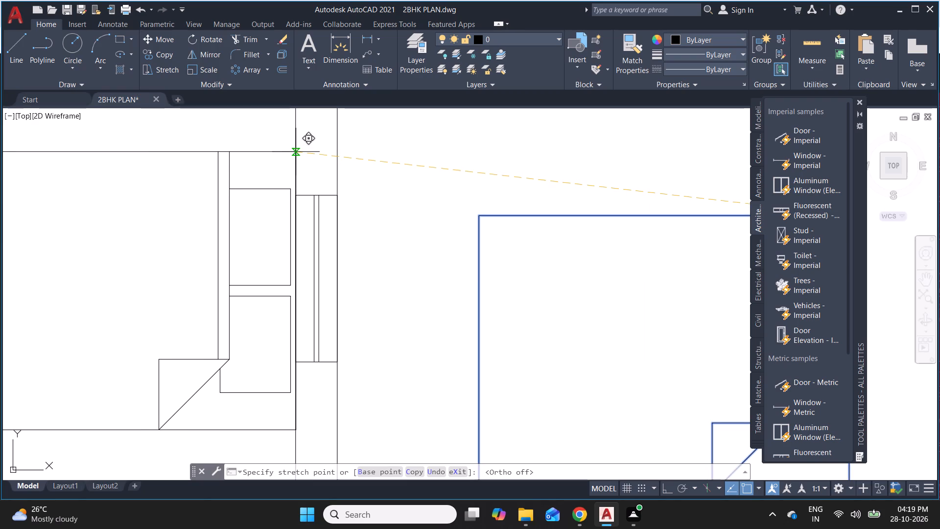
{"action": "left_click", "coordinate": [296, 152]}
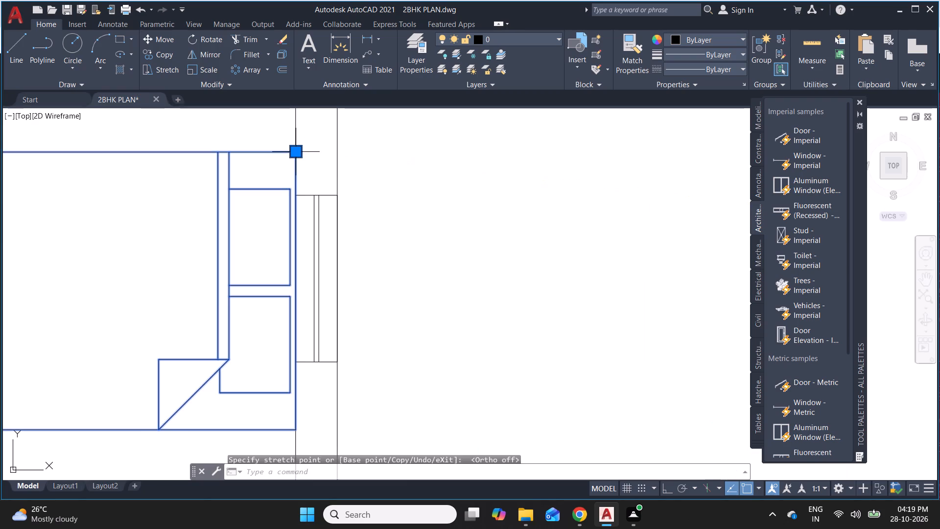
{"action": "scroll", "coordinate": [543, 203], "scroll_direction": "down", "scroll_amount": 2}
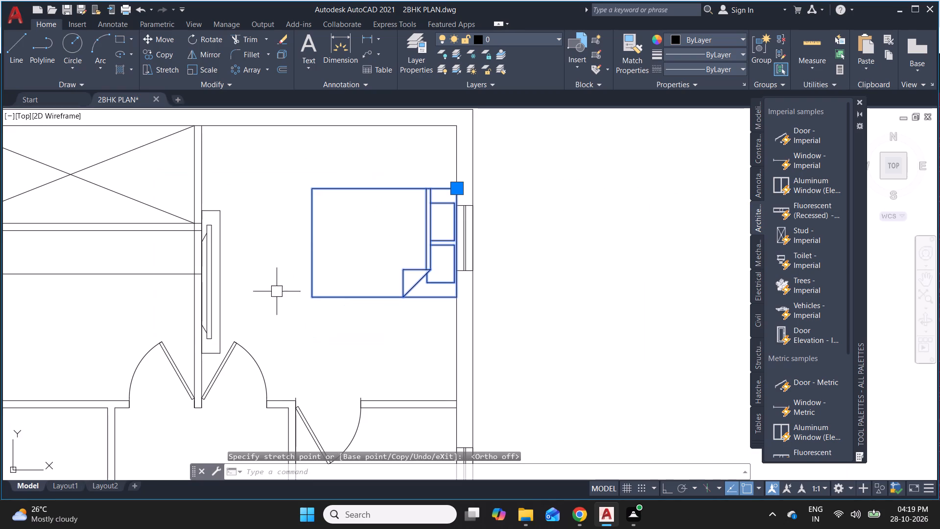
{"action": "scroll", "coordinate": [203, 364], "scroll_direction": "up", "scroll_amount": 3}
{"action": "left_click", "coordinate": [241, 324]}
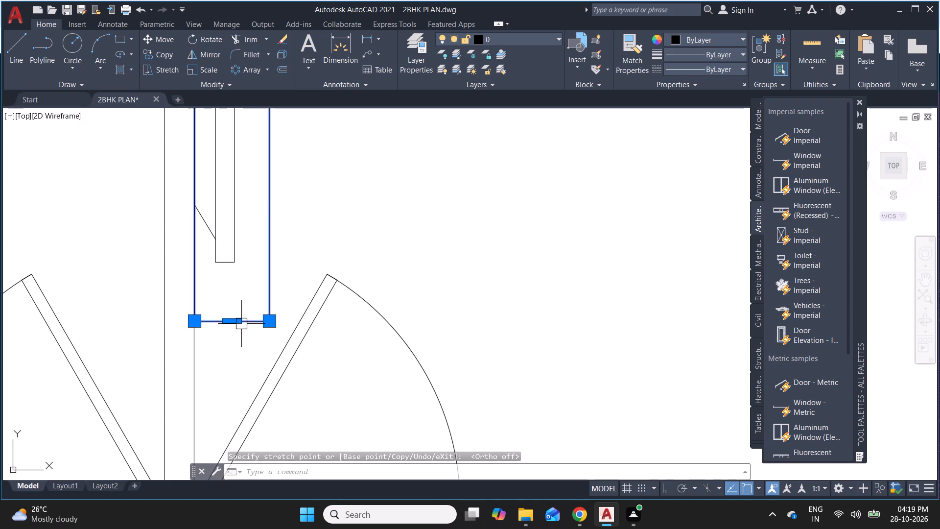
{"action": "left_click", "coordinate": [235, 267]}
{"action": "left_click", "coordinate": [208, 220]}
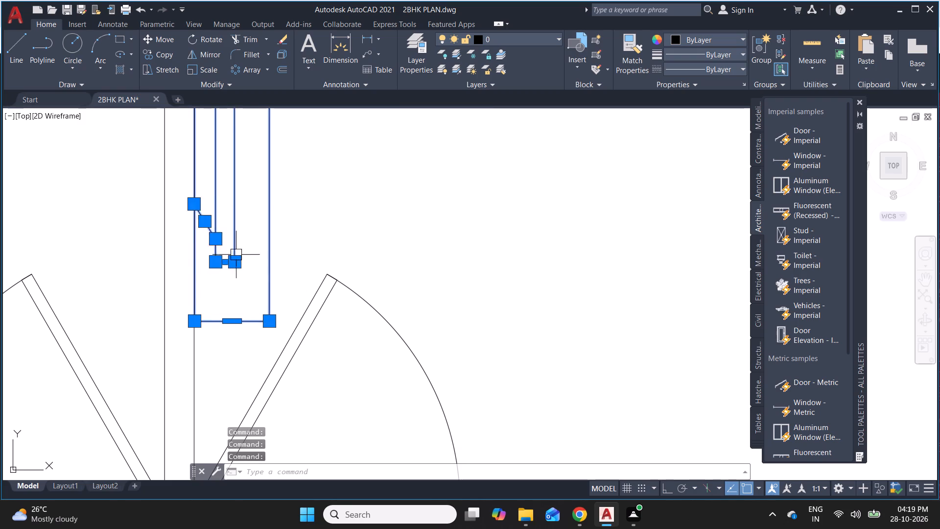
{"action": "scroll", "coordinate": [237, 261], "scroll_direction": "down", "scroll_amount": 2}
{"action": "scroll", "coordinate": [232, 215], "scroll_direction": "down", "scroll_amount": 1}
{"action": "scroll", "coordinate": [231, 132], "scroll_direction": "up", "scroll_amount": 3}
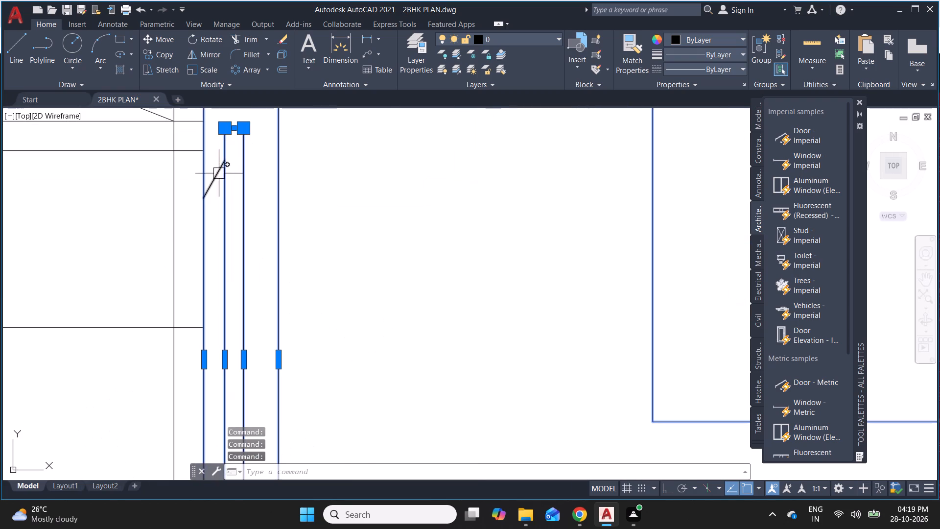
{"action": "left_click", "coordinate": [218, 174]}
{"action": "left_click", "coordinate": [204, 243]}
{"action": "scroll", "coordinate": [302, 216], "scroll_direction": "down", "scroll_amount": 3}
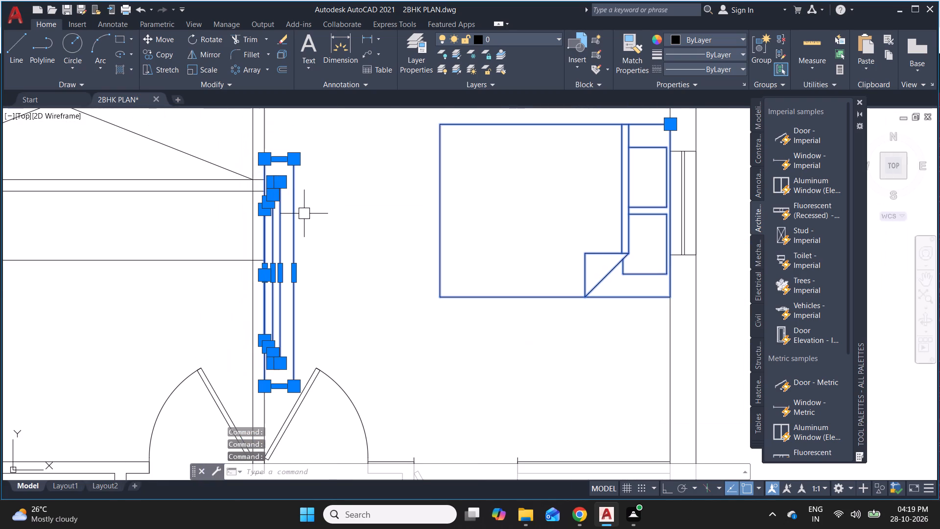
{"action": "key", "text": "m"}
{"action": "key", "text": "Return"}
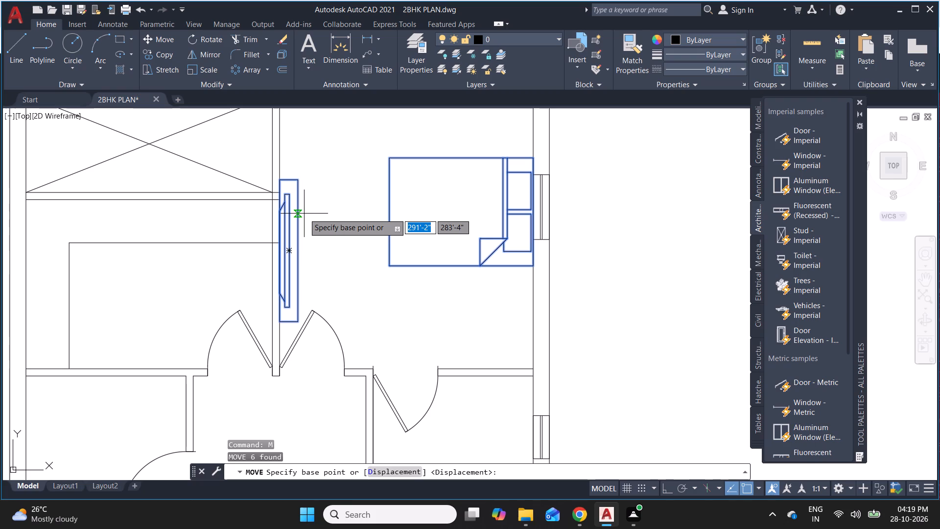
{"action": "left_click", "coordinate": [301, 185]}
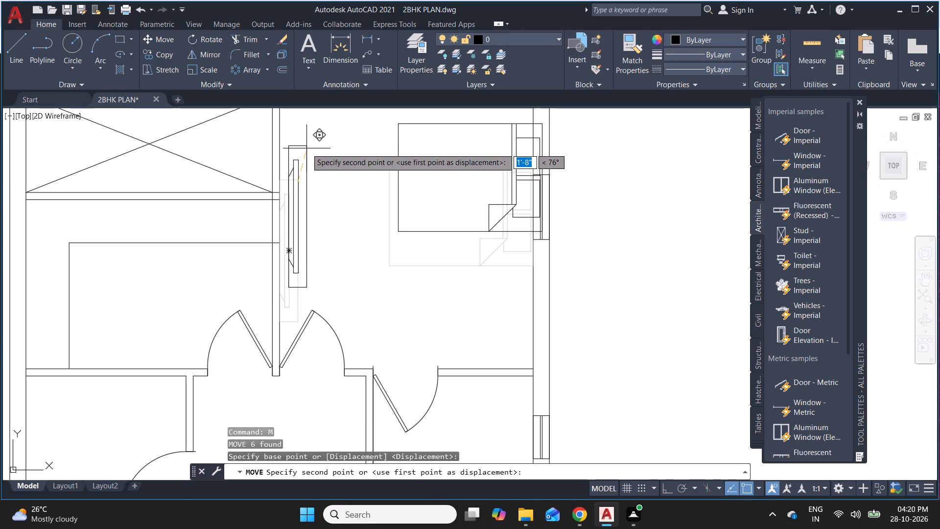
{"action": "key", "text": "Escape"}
Move only the upper-right bedroom's TV unit up along the partition wall, away from the bedroom door and opposite the bed.
{"action": "scroll", "coordinate": [294, 307], "scroll_direction": "up", "scroll_amount": 2}
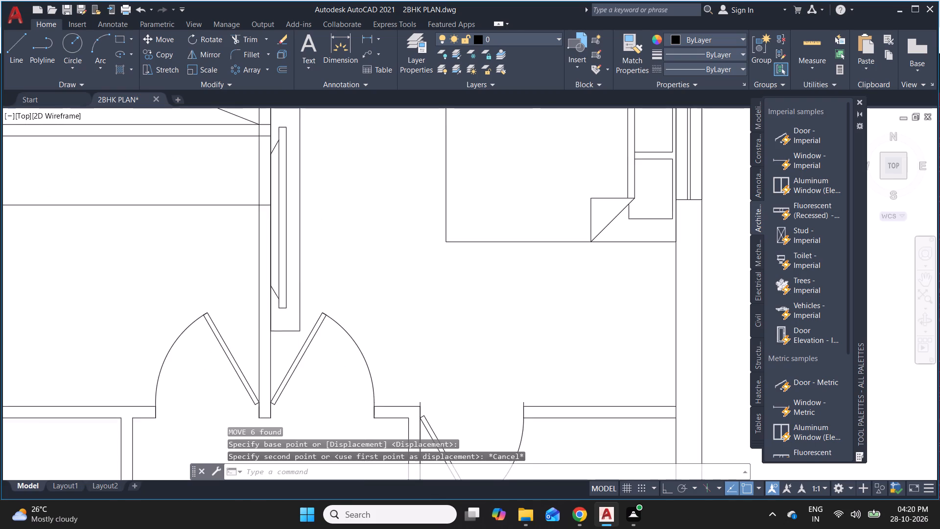
{"action": "left_click", "coordinate": [302, 357]}
{"action": "scroll", "coordinate": [266, 226], "scroll_direction": "down", "scroll_amount": 1}
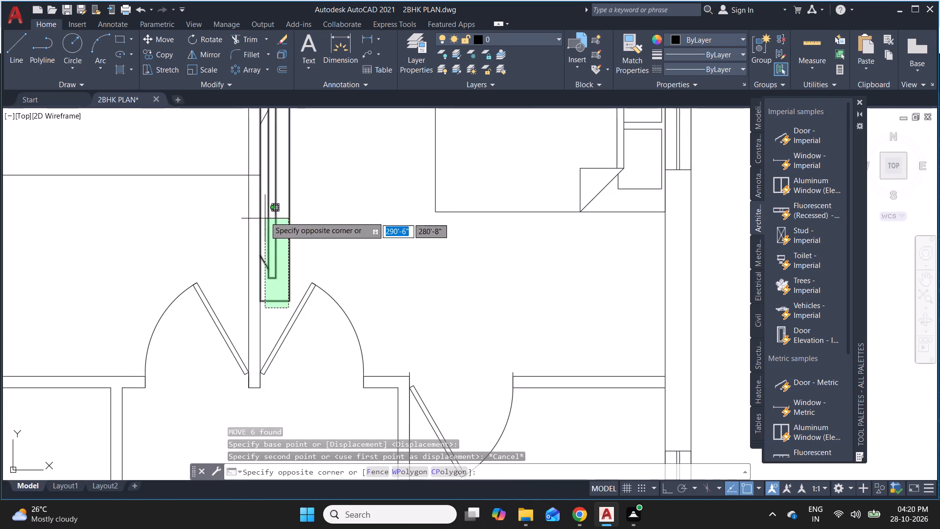
{"action": "scroll", "coordinate": [265, 171], "scroll_direction": "down", "scroll_amount": 2}
{"action": "left_click", "coordinate": [265, 131]}
{"action": "scroll", "coordinate": [271, 144], "scroll_direction": "up", "scroll_amount": 3}
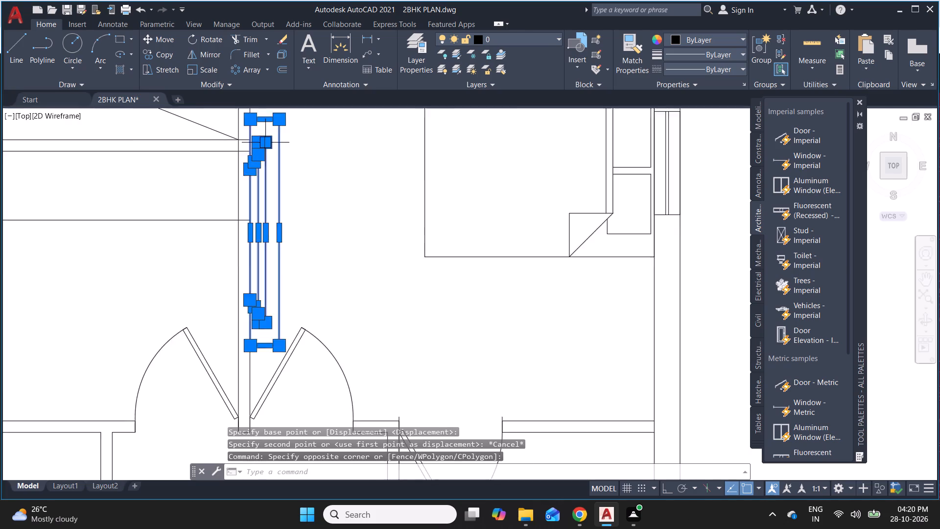
{"action": "scroll", "coordinate": [283, 219], "scroll_direction": "down", "scroll_amount": 2}
{"action": "key", "text": "m"}
{"action": "key", "text": "Return"}
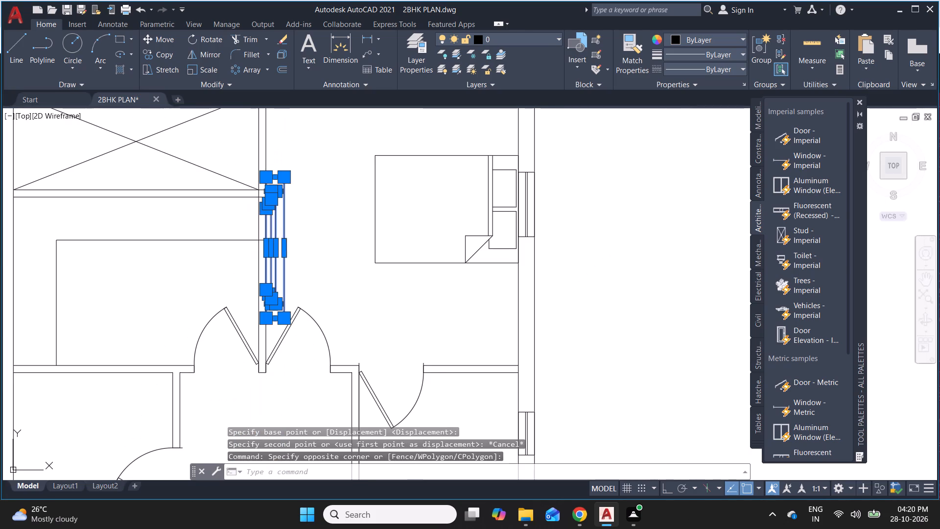
{"action": "left_click", "coordinate": [266, 181]}
{"action": "scroll", "coordinate": [264, 141], "scroll_direction": "up", "scroll_amount": 3}
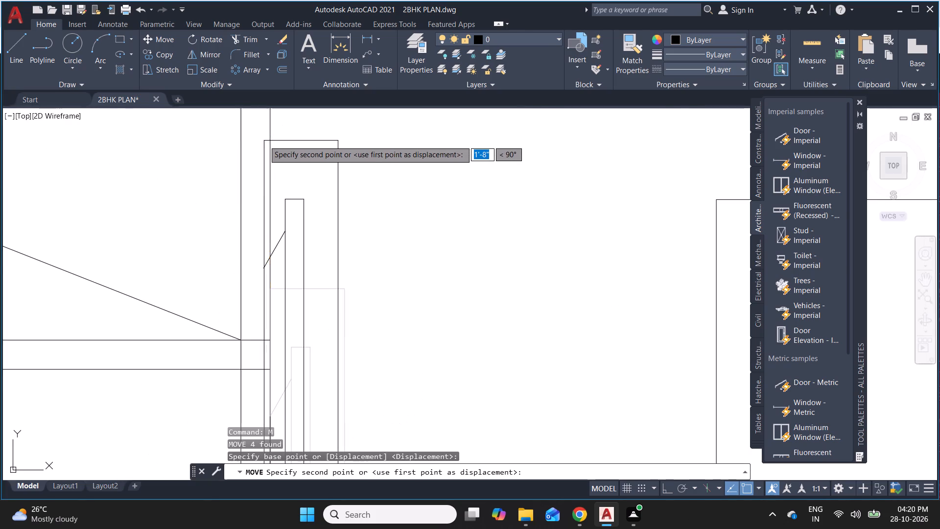
{"action": "scroll", "coordinate": [271, 137], "scroll_direction": "down", "scroll_amount": 2}
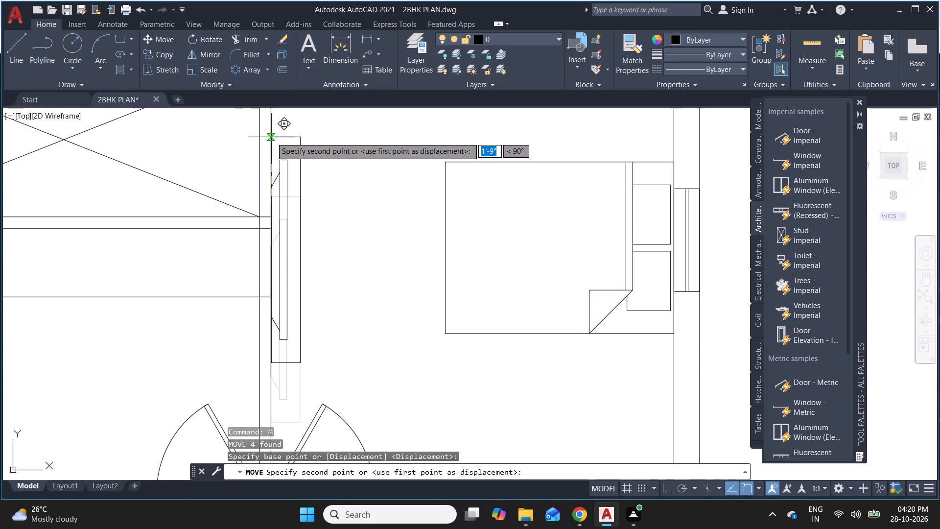
{"action": "left_click", "coordinate": [271, 125]}
{"action": "scroll", "coordinate": [369, 219], "scroll_direction": "down", "scroll_amount": 2}
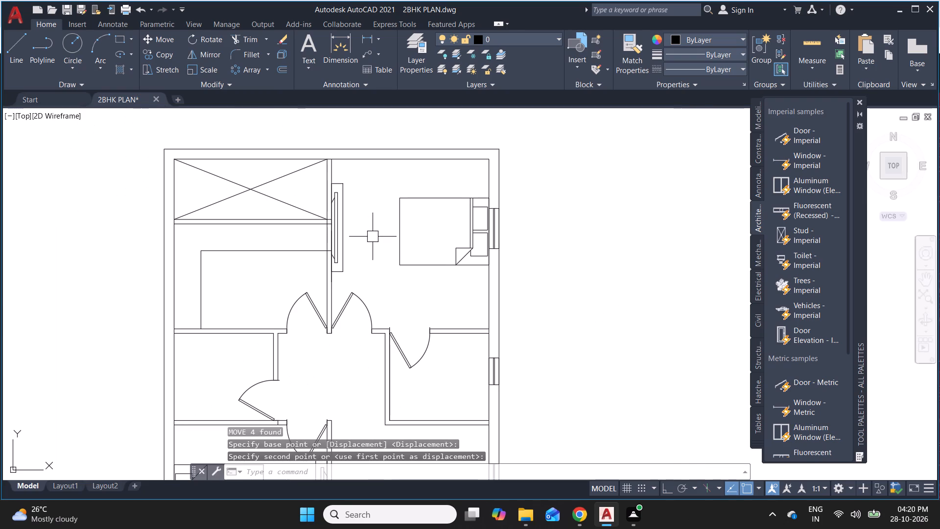
{"action": "key", "text": "Escape"}
{"action": "key", "text": "Escape"}
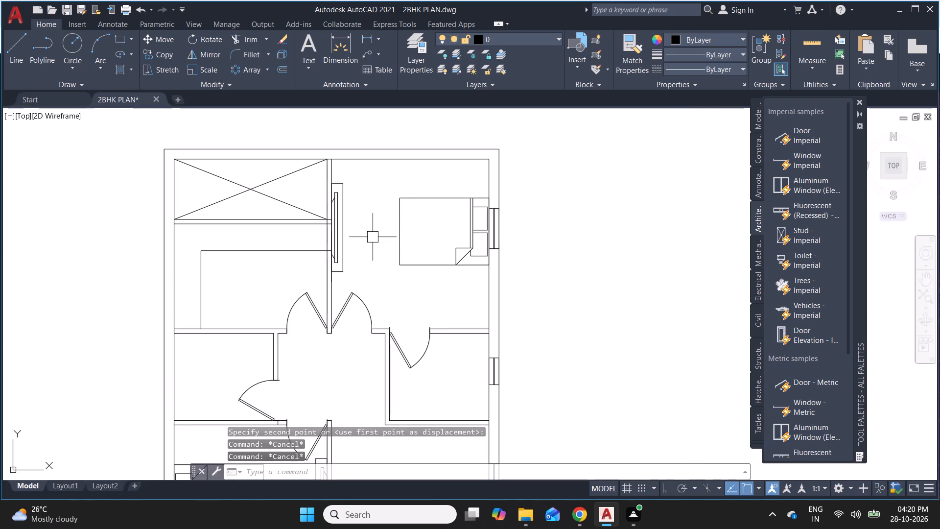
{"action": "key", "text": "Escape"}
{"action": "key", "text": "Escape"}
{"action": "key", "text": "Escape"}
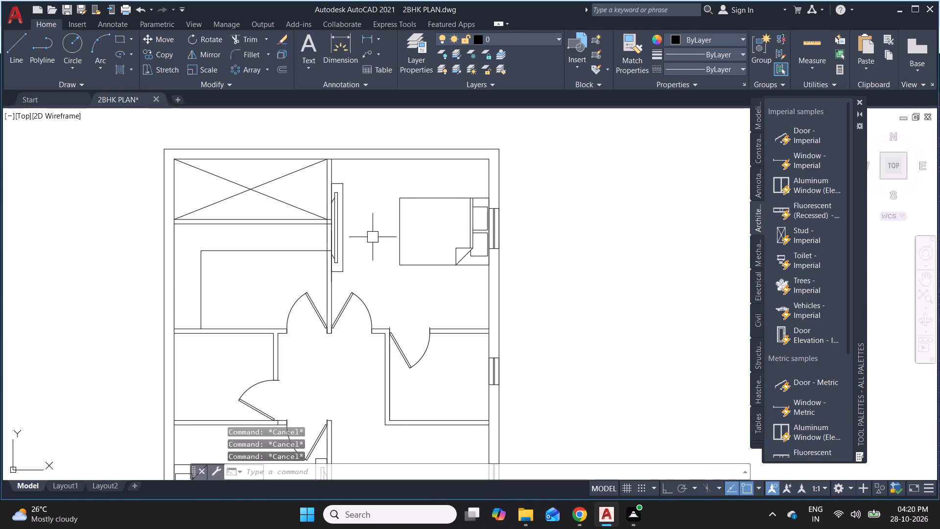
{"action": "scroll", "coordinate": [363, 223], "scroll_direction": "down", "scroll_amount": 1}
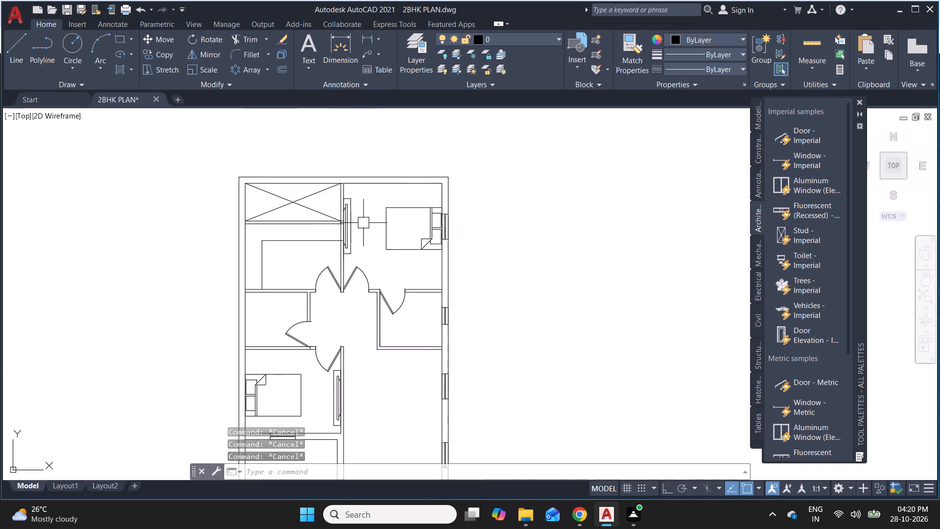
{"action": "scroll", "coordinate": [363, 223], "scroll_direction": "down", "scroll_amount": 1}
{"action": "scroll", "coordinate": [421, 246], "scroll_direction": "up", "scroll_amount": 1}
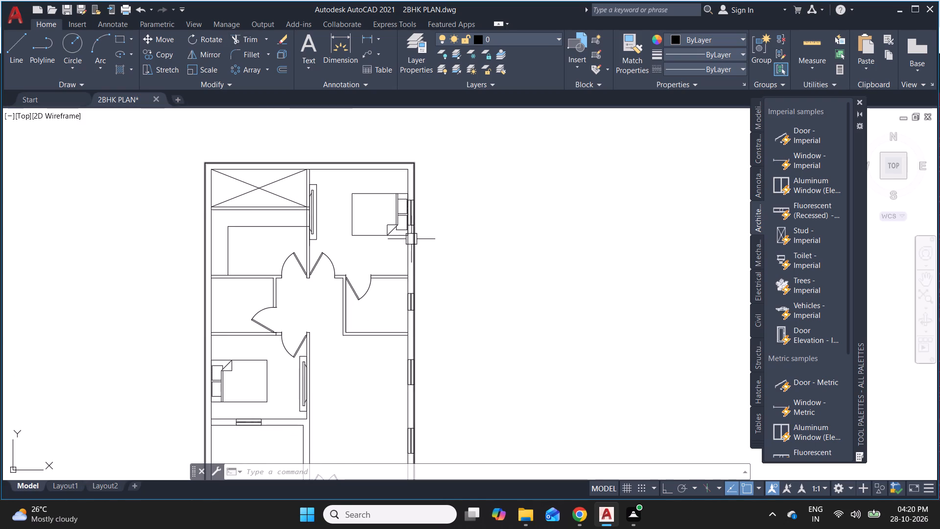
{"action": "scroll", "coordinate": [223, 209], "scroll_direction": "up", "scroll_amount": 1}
Move the four-burner range block from outside the plan onto the kitchen counter along the upper wall.
{"action": "scroll", "coordinate": [254, 213], "scroll_direction": "down", "scroll_amount": 2}
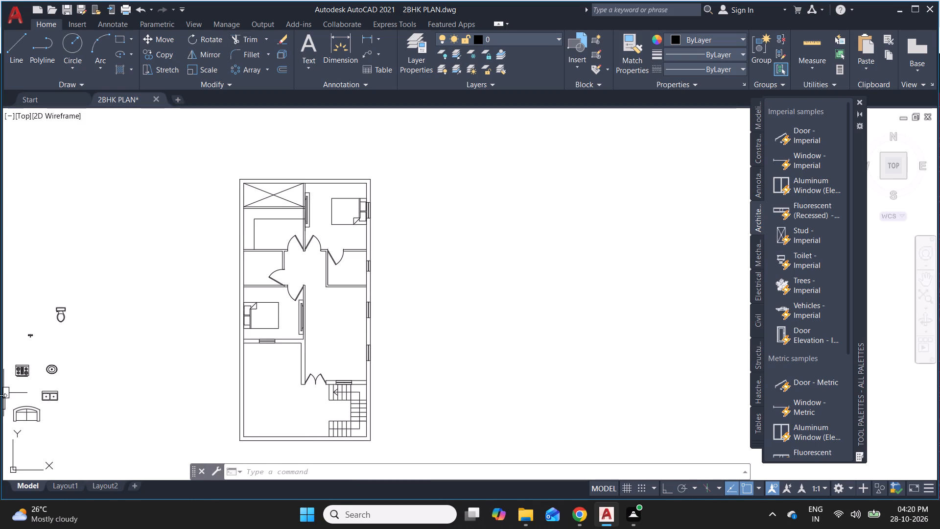
{"action": "scroll", "coordinate": [0, 395], "scroll_direction": "up", "scroll_amount": 4}
{"action": "left_click_drag", "start_coordinate": [144, 420], "coordinate": [139, 418]}
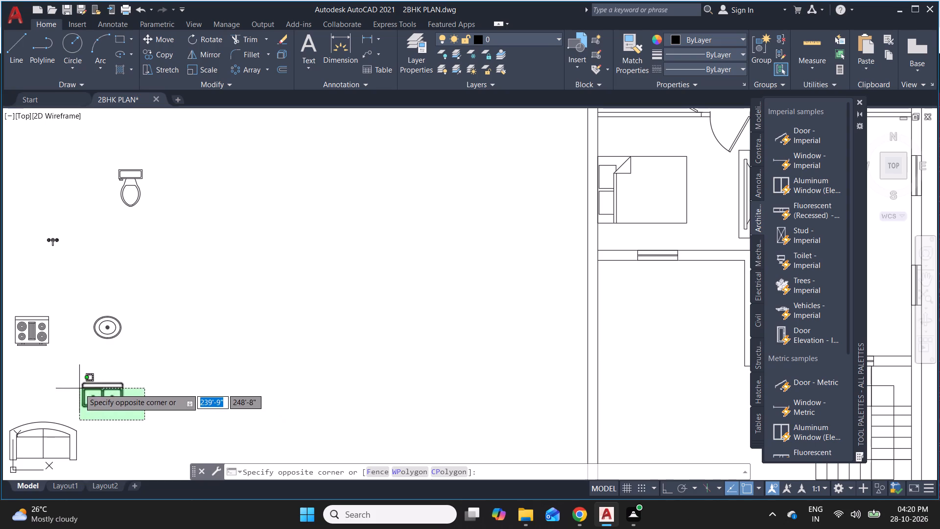
{"action": "left_click", "coordinate": [236, 436]}
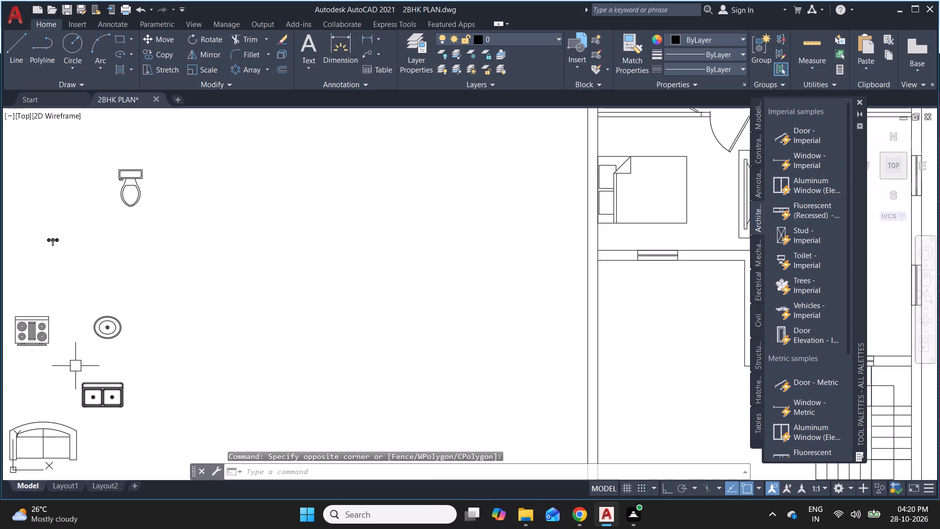
{"action": "left_click_drag", "start_coordinate": [73, 362], "coordinate": [67, 351]}
{"action": "left_click", "coordinate": [4, 305]}
{"action": "left_click", "coordinate": [15, 318]}
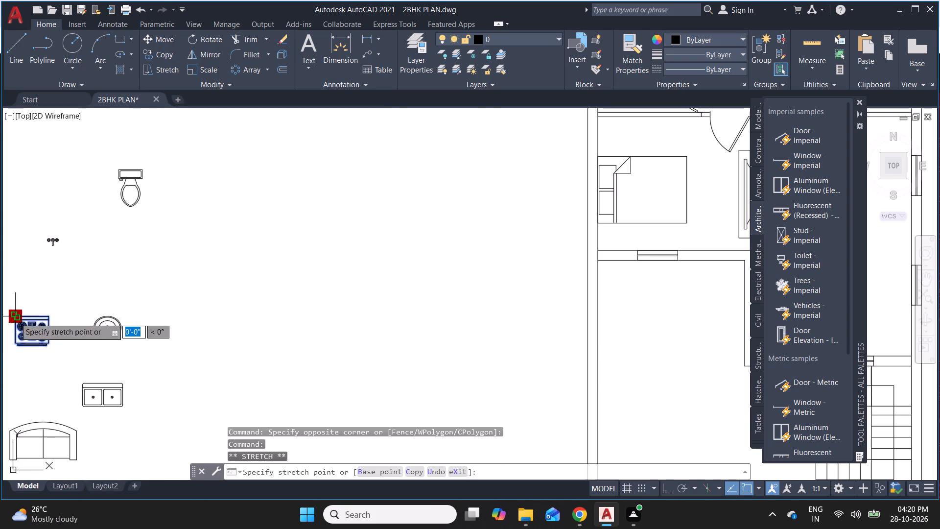
{"action": "scroll", "coordinate": [6, 335], "scroll_direction": "down", "scroll_amount": 2}
{"action": "scroll", "coordinate": [266, 177], "scroll_direction": "up", "scroll_amount": 3}
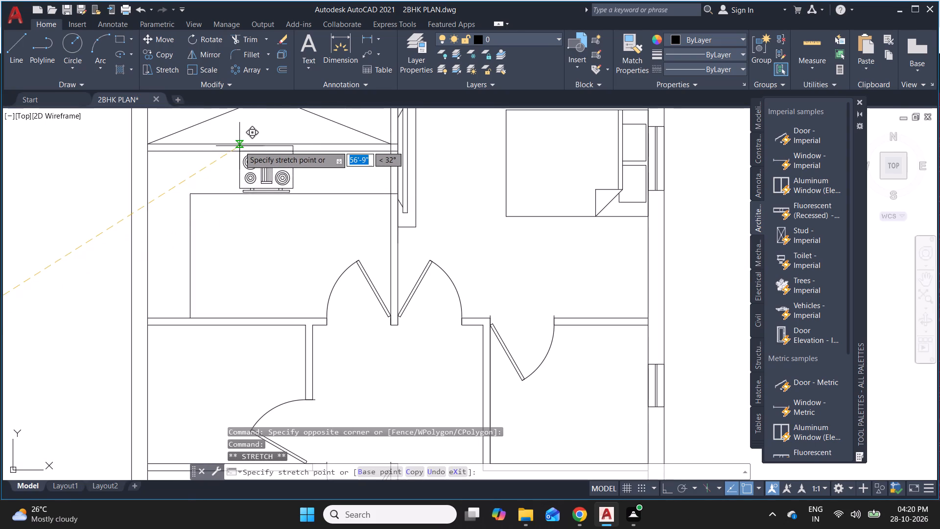
{"action": "scroll", "coordinate": [239, 146], "scroll_direction": "up", "scroll_amount": 3}
{"action": "left_click", "coordinate": [251, 195]}
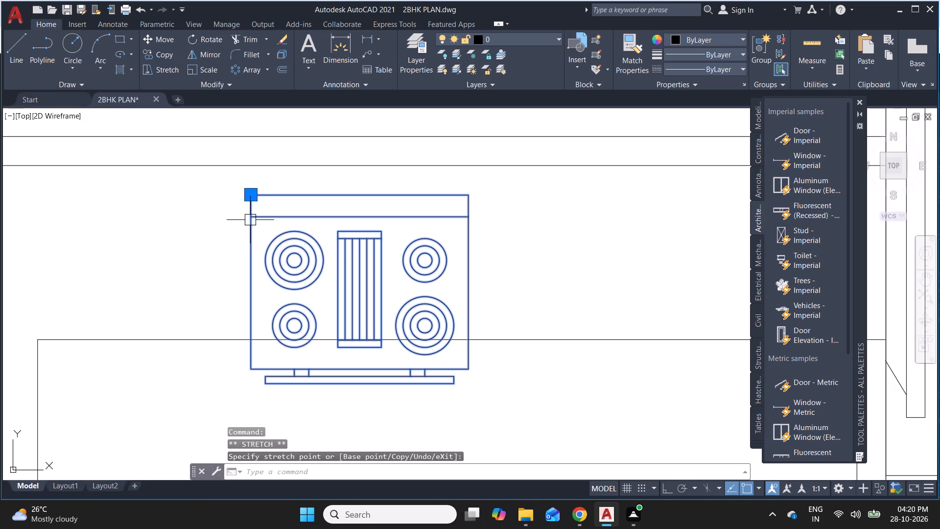
Scale the range down to about two thirds about its upper-left corner so it fits within the counter depth.
{"action": "type", "text": "SC"}
{"action": "key", "text": "Return"}
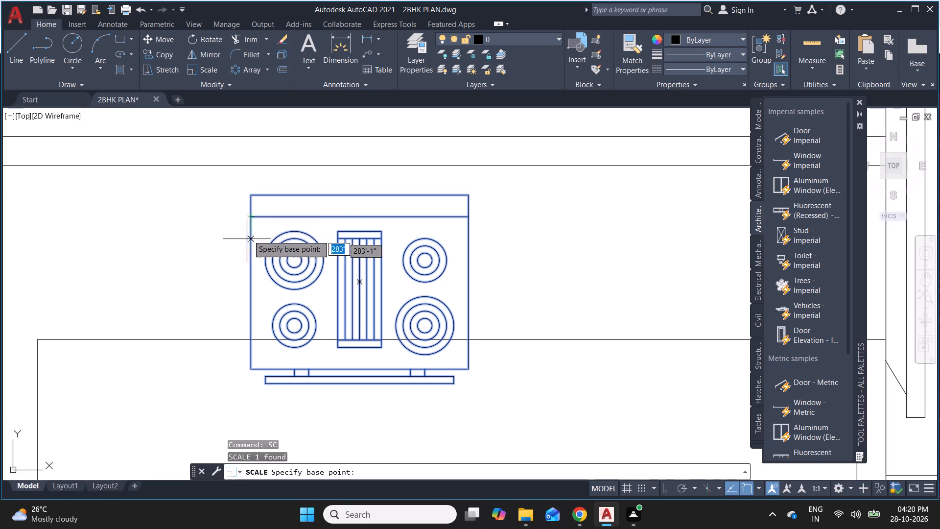
{"action": "left_click", "coordinate": [251, 195]}
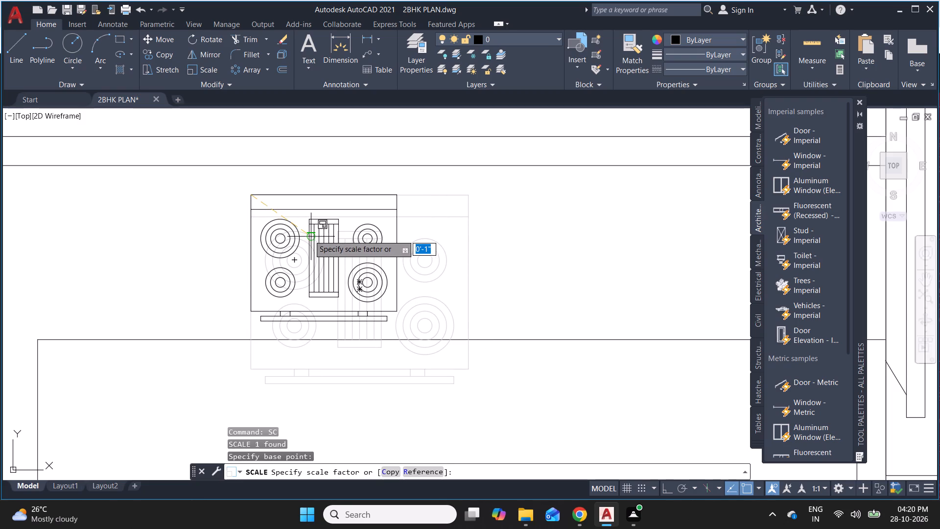
{"action": "left_click", "coordinate": [311, 238]}
Nudge the scaled range slightly right and down, keeping it within the upper kitchen counter.
{"action": "left_click", "coordinate": [251, 199]}
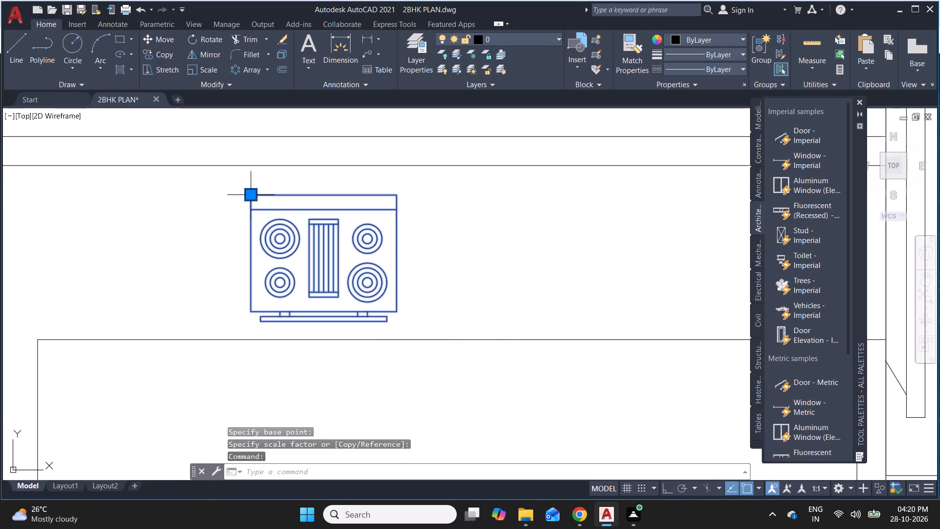
{"action": "left_click", "coordinate": [254, 193]}
{"action": "left_click", "coordinate": [276, 203]}
{"action": "scroll", "coordinate": [427, 226], "scroll_direction": "down", "scroll_amount": 3}
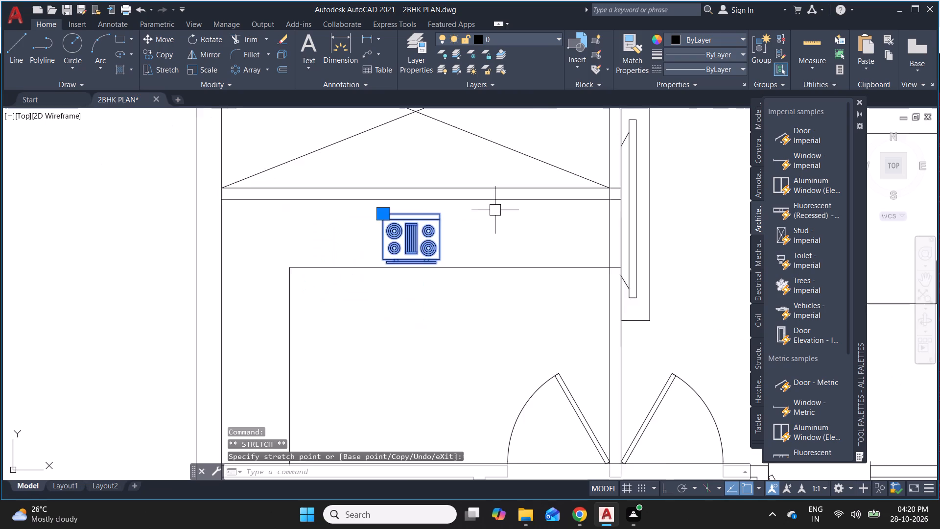
{"action": "scroll", "coordinate": [495, 210], "scroll_direction": "down", "scroll_amount": 1}
{"action": "scroll", "coordinate": [374, 321], "scroll_direction": "down", "scroll_amount": 2}
{"action": "scroll", "coordinate": [335, 267], "scroll_direction": "down", "scroll_amount": 2}
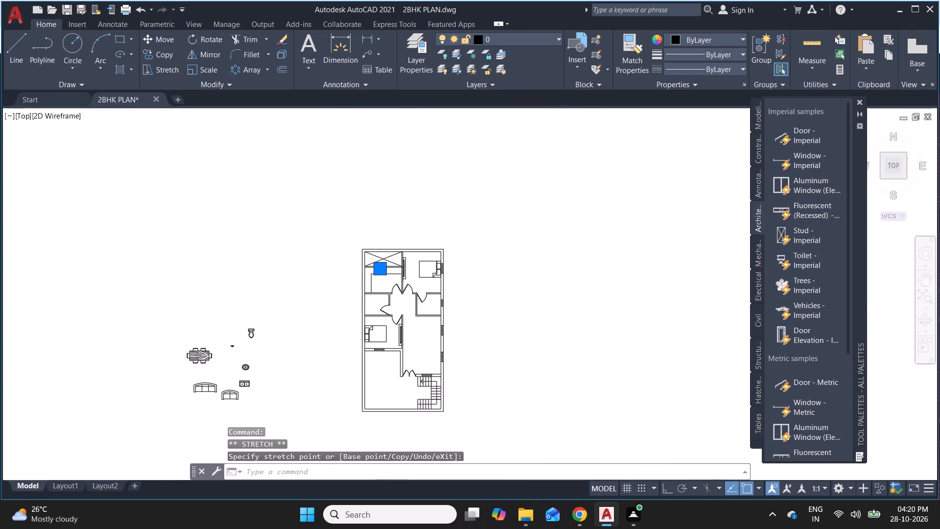
{"action": "key", "text": "Escape"}
Rotate the double-bowl sink block 90° counterclockwise about its upper-right corner, using Ortho.
{"action": "scroll", "coordinate": [265, 359], "scroll_direction": "up", "scroll_amount": 4}
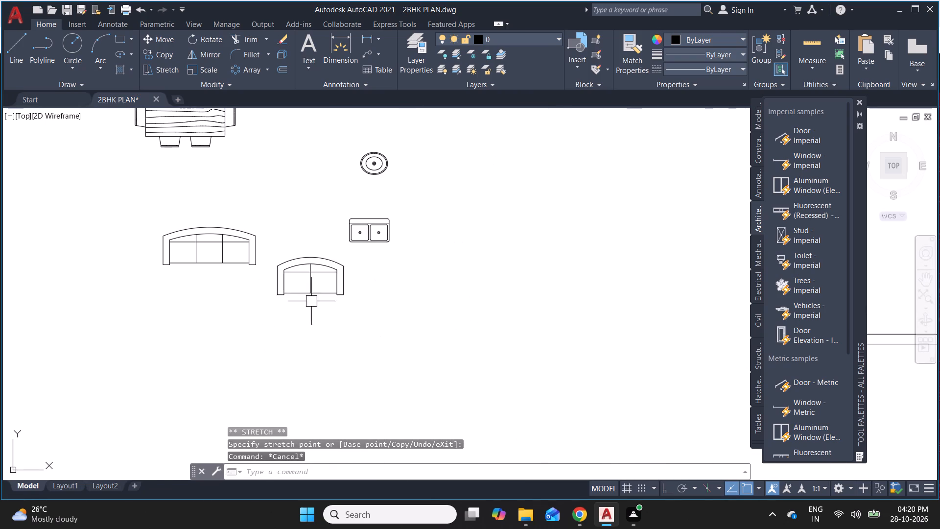
{"action": "left_click", "coordinate": [396, 246]}
{"action": "left_click", "coordinate": [337, 210]}
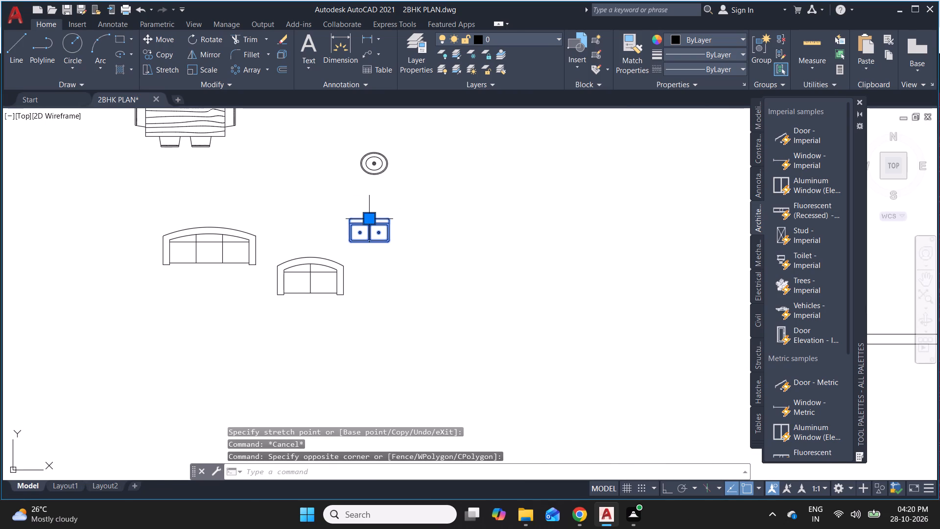
{"action": "scroll", "coordinate": [371, 222], "scroll_direction": "up", "scroll_amount": 3}
{"action": "right_click", "coordinate": [362, 208]}
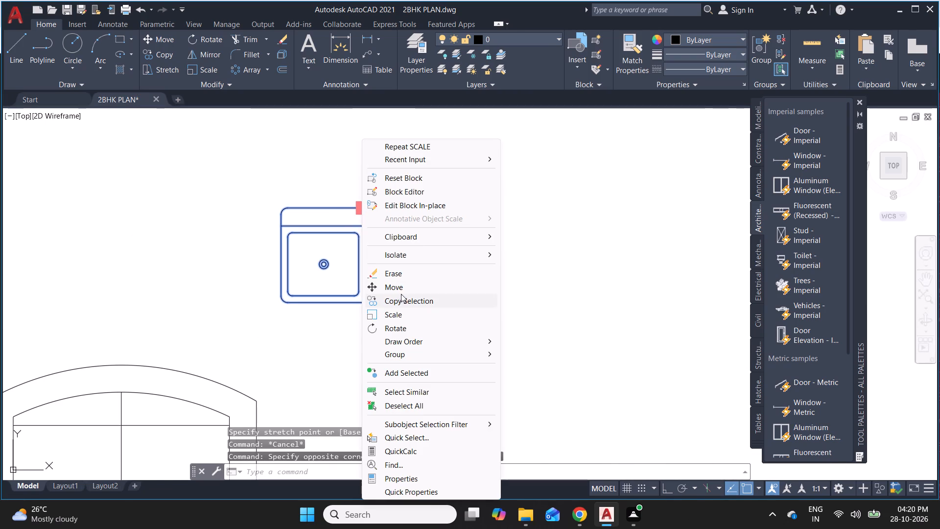
{"action": "left_click", "coordinate": [397, 331]}
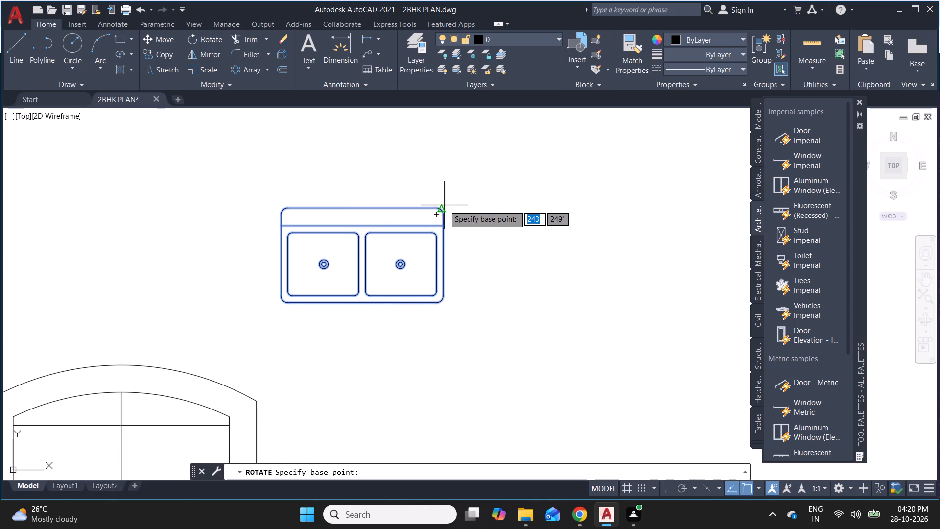
{"action": "left_click", "coordinate": [441, 211]}
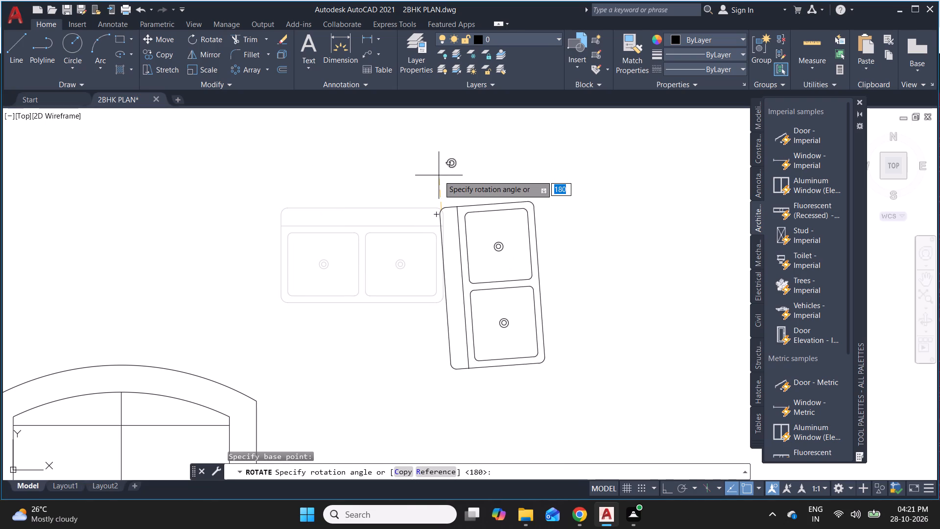
{"action": "key", "text": "F8"}
{"action": "left_click", "coordinate": [439, 175]}
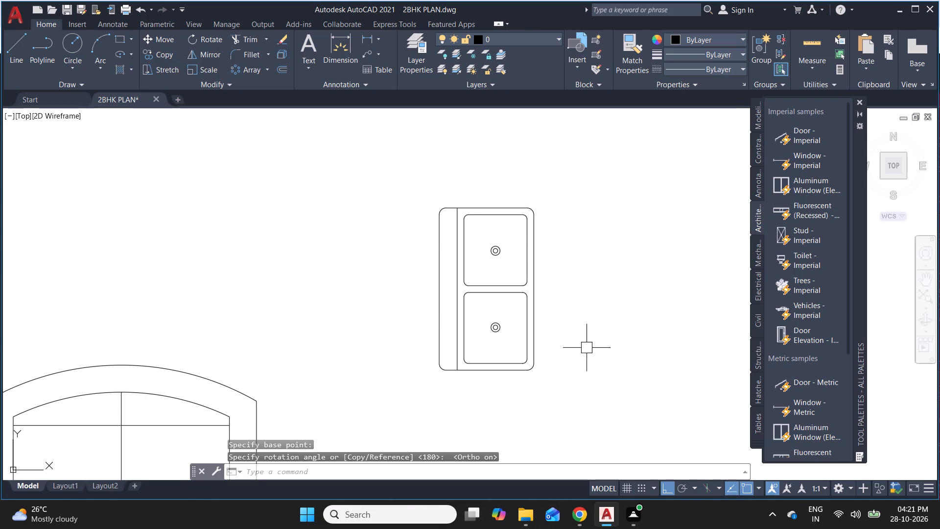
Move the rotated sink onto the kitchen counter's left leg, with its back edge against the left outer wall.
{"action": "left_click_drag", "start_coordinate": [581, 369], "coordinate": [575, 365]}
{"action": "left_click", "coordinate": [356, 184]}
{"action": "left_click", "coordinate": [439, 285]}
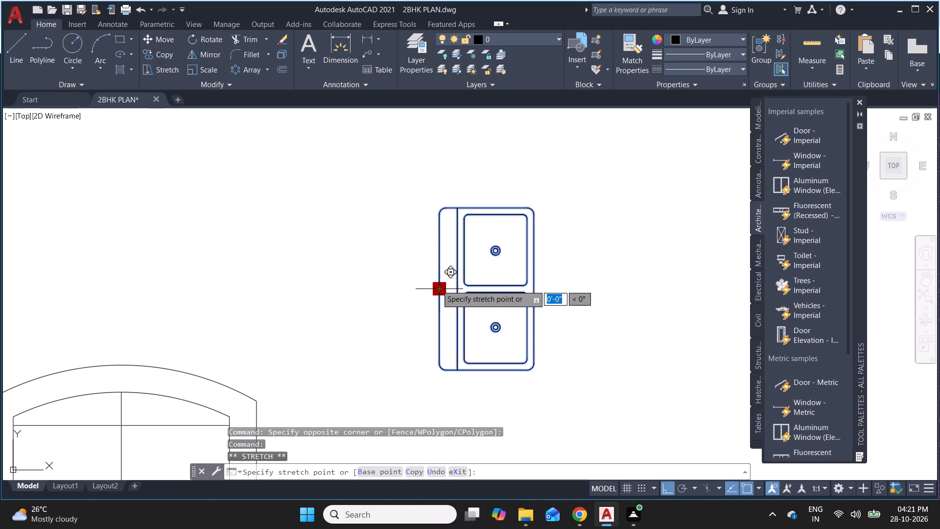
{"action": "scroll", "coordinate": [297, 284], "scroll_direction": "down", "scroll_amount": 4}
{"action": "scroll", "coordinate": [349, 242], "scroll_direction": "down", "scroll_amount": 2}
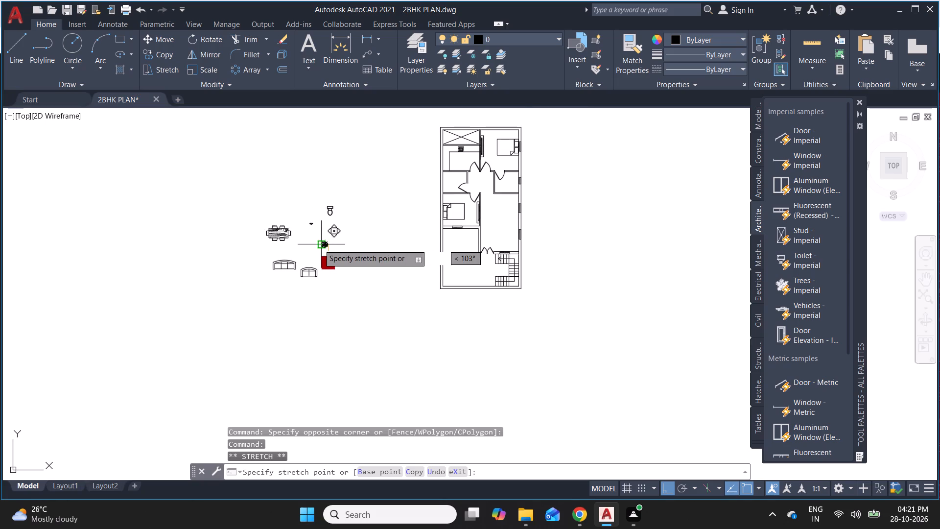
{"action": "key", "text": "F8"}
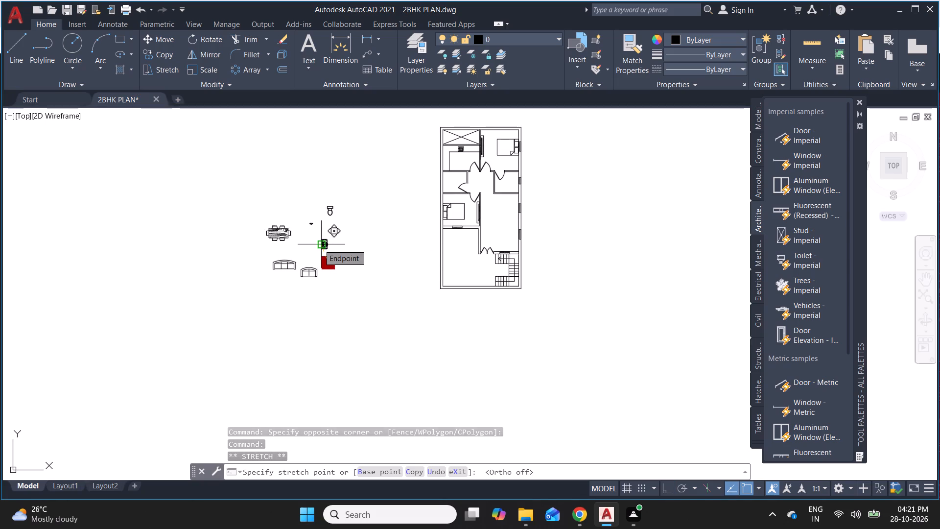
{"action": "scroll", "coordinate": [451, 153], "scroll_direction": "up", "scroll_amount": 6}
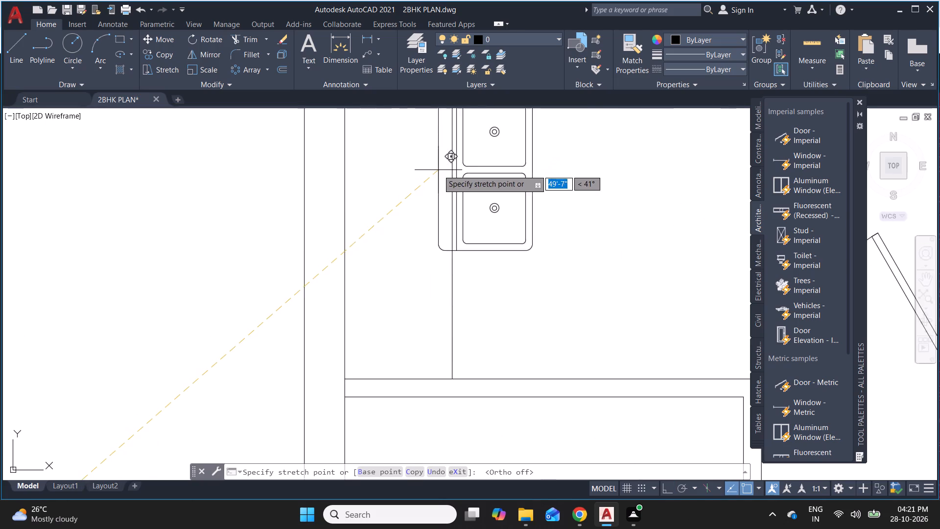
{"action": "scroll", "coordinate": [366, 229], "scroll_direction": "down", "scroll_amount": 1}
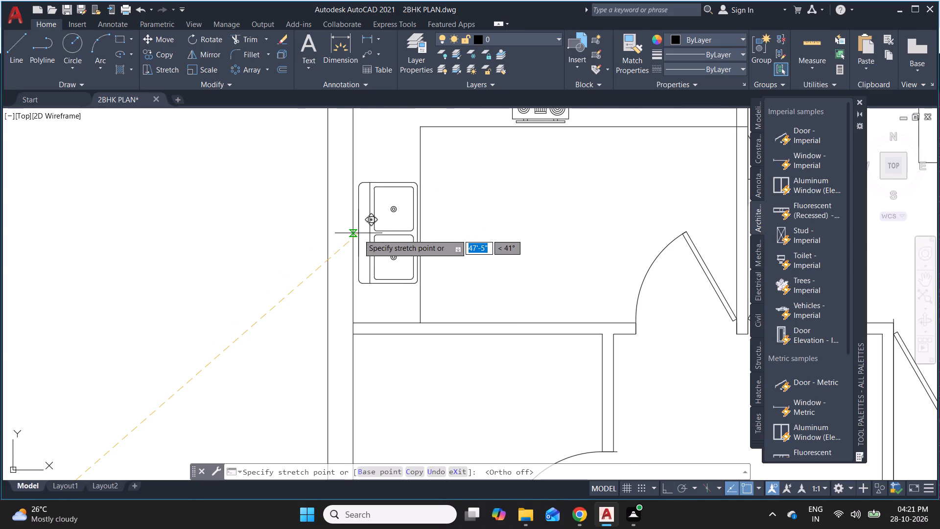
{"action": "left_click", "coordinate": [357, 239]}
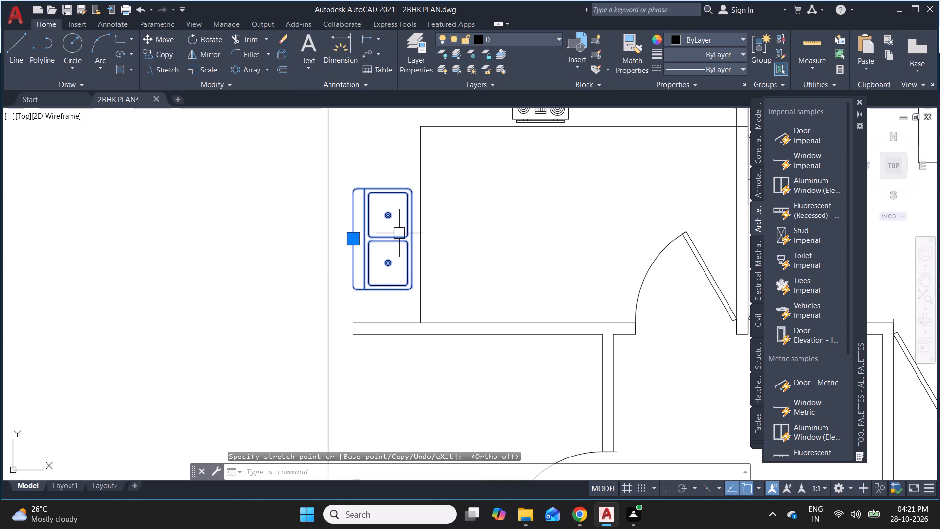
Nudge the sink slightly away from the left outer wall, keeping it within the counter.
{"action": "scroll", "coordinate": [387, 238], "scroll_direction": "up", "scroll_amount": 2}
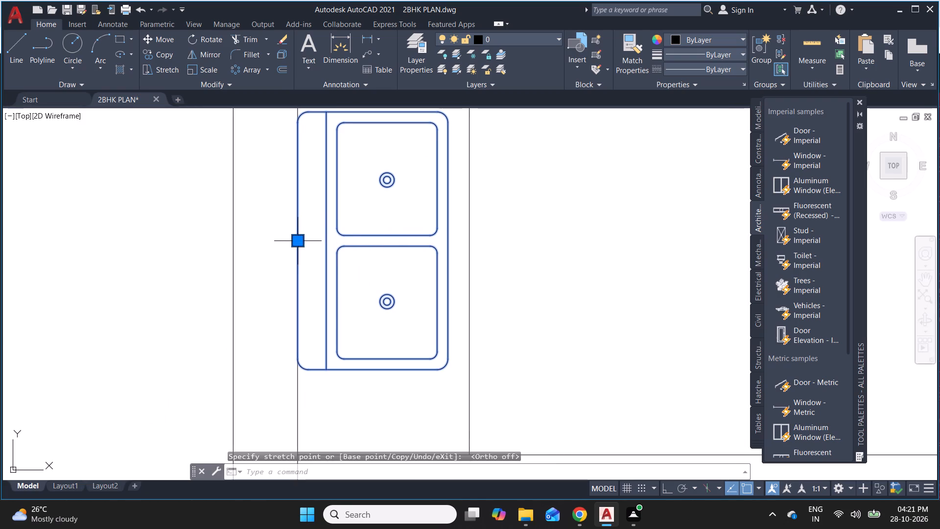
{"action": "left_click", "coordinate": [294, 241]}
{"action": "left_click", "coordinate": [311, 240]}
{"action": "scroll", "coordinate": [308, 245], "scroll_direction": "down", "scroll_amount": 2}
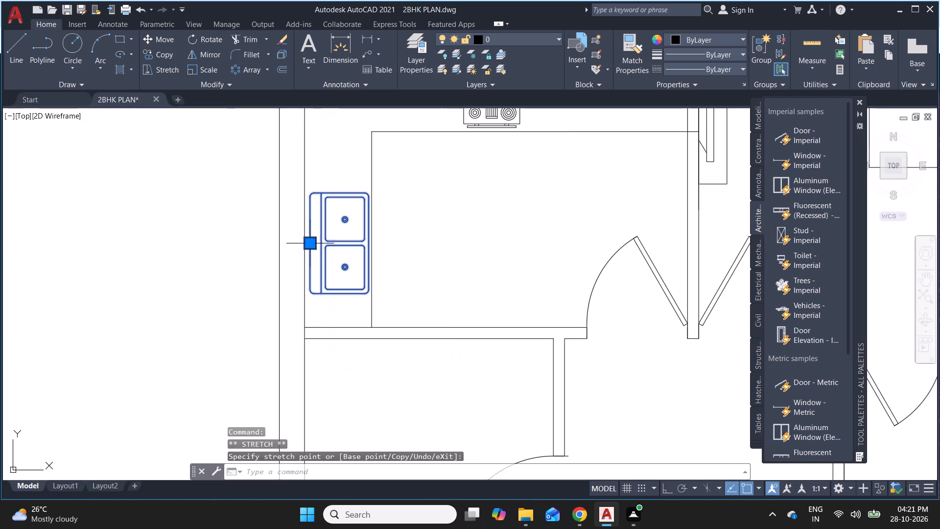
{"action": "scroll", "coordinate": [309, 247], "scroll_direction": "down", "scroll_amount": 2}
{"action": "key", "text": "Escape"}
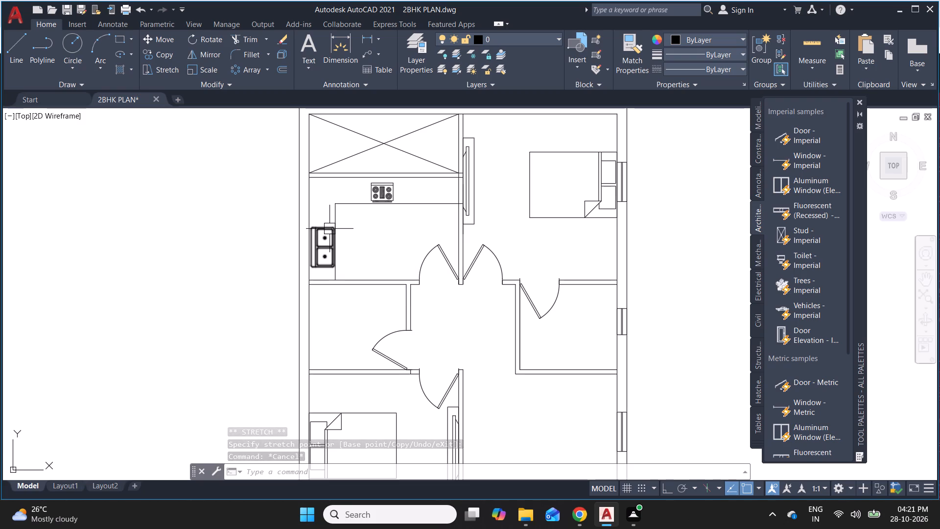
Rotate the toilet block 90° clockwise about its tank's upper-right corner, using Ortho, so the bowl faces left.
{"action": "scroll", "coordinate": [283, 240], "scroll_direction": "down", "scroll_amount": 1}
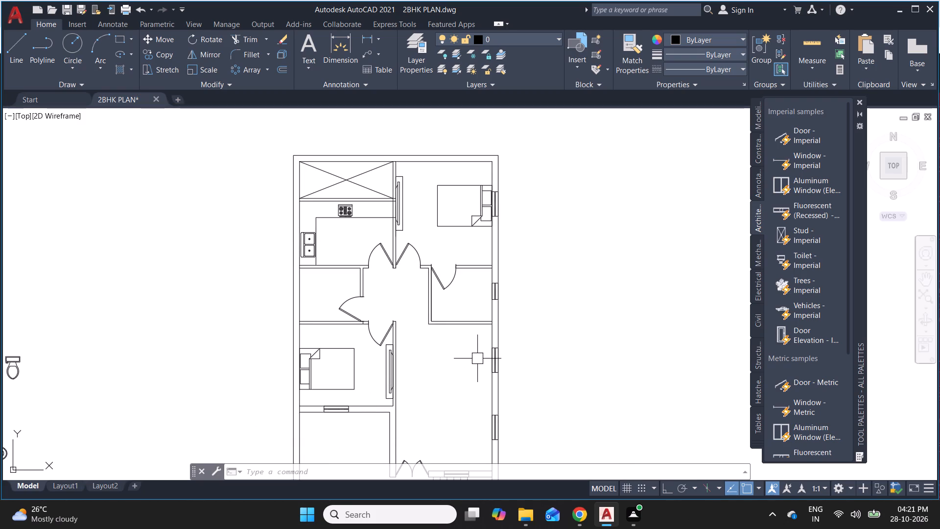
{"action": "scroll", "coordinate": [478, 320], "scroll_direction": "down", "scroll_amount": 2}
{"action": "scroll", "coordinate": [267, 395], "scroll_direction": "up", "scroll_amount": 2}
{"action": "left_click_drag", "start_coordinate": [392, 296], "coordinate": [379, 276]}
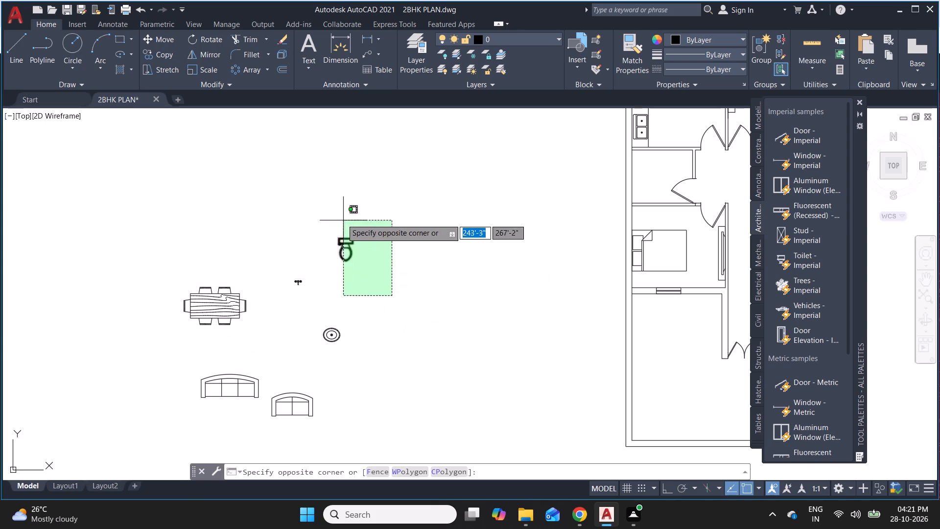
{"action": "left_click", "coordinate": [331, 214]}
{"action": "scroll", "coordinate": [344, 240], "scroll_direction": "up", "scroll_amount": 2}
{"action": "right_click", "coordinate": [347, 240]}
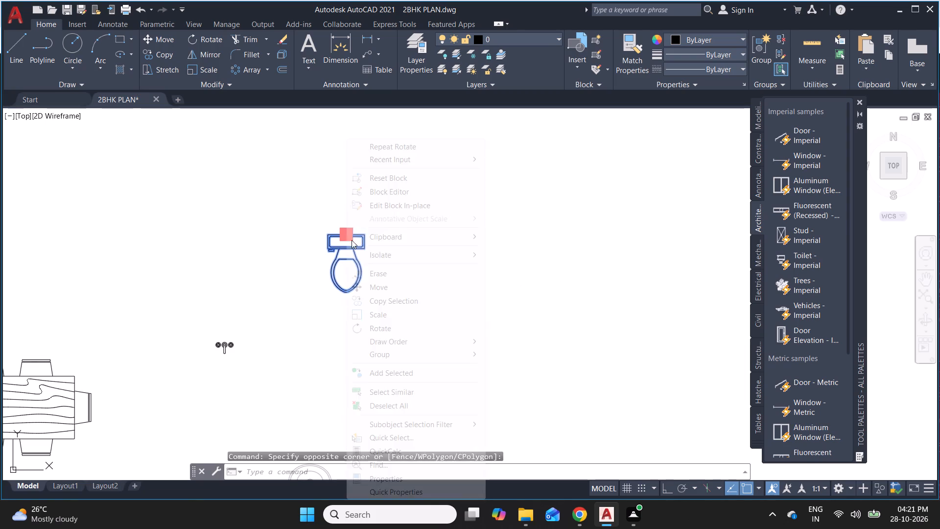
{"action": "left_click", "coordinate": [389, 334]}
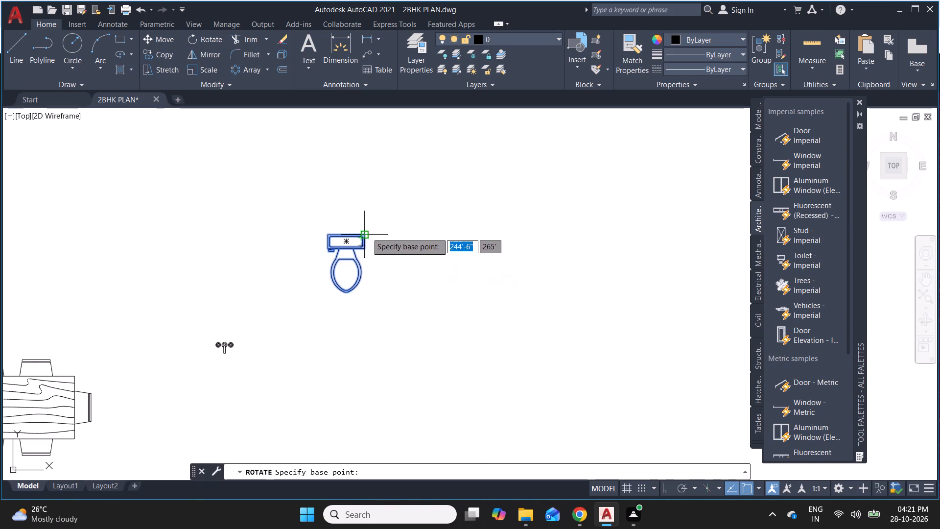
{"action": "left_click", "coordinate": [367, 233]}
{"action": "key", "text": "F8"}
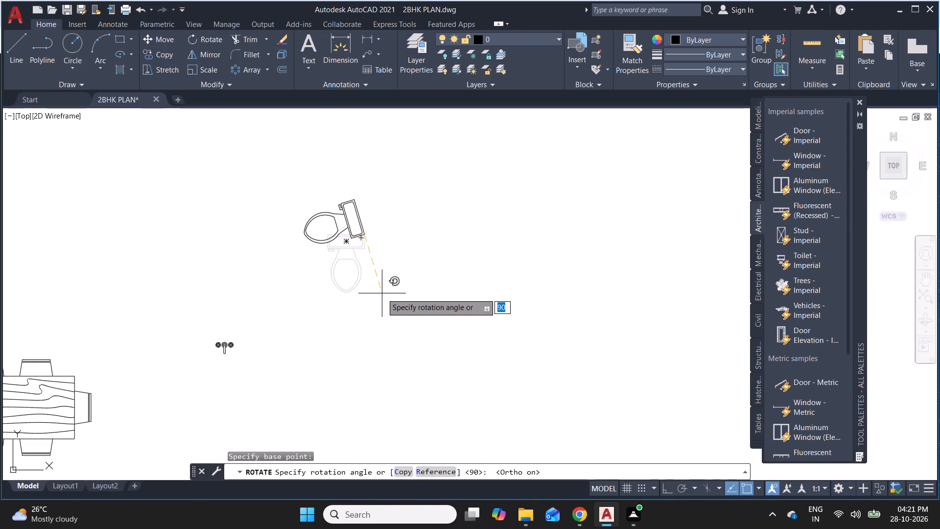
{"action": "left_click", "coordinate": [382, 293]}
Copy the toilet from the midpoint of its tank's back edge onto the inner face of the right bathroom's outer wall, with Ortho off.
{"action": "left_click", "coordinate": [384, 293]}
{"action": "left_click", "coordinate": [265, 178]}
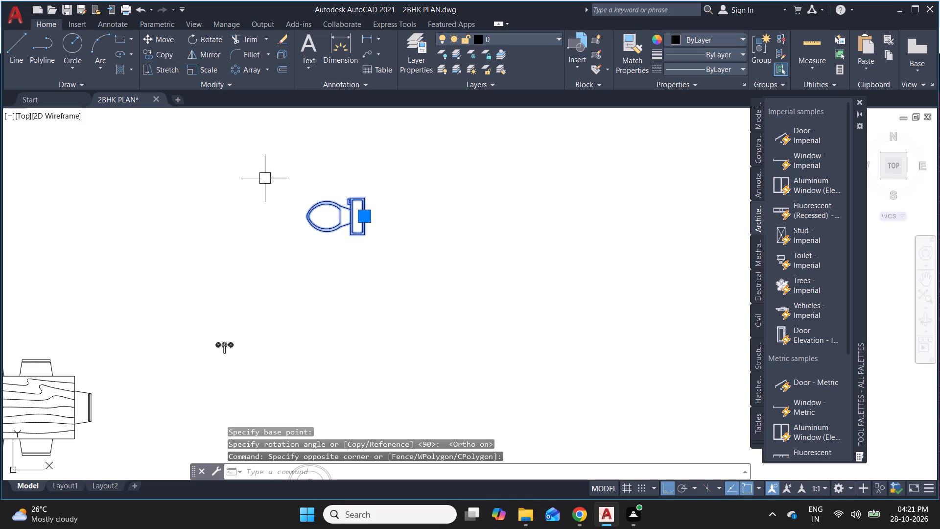
{"action": "type", "text": "CO"}
{"action": "key", "text": "Return"}
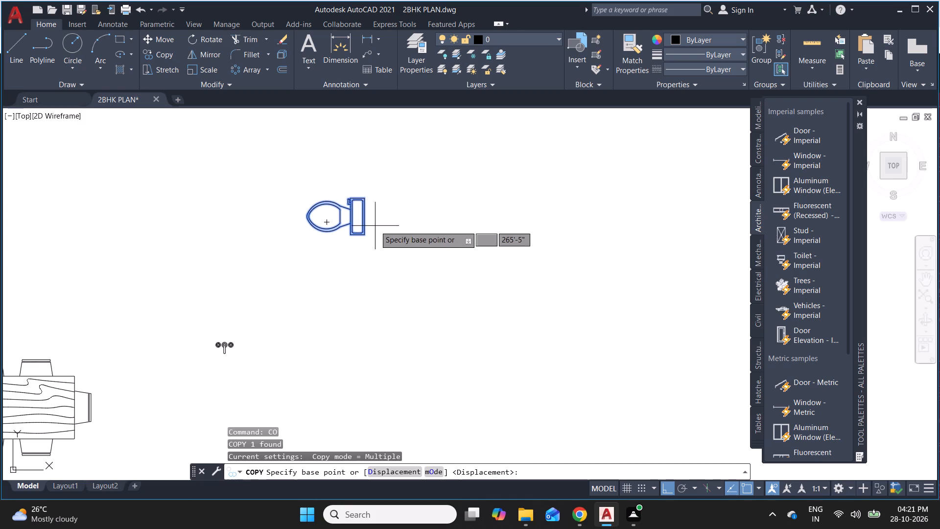
{"action": "left_click", "coordinate": [365, 217]}
{"action": "scroll", "coordinate": [284, 221], "scroll_direction": "down", "scroll_amount": 3}
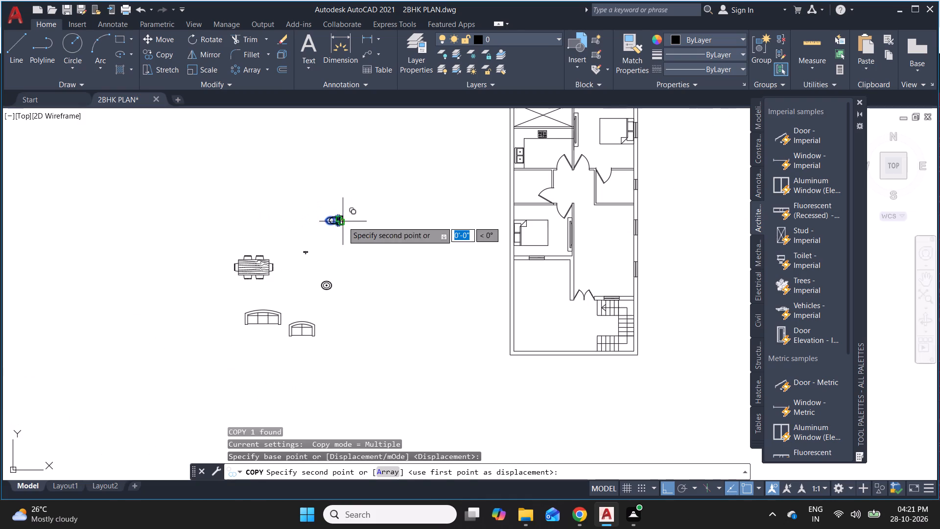
{"action": "scroll", "coordinate": [623, 194], "scroll_direction": "up", "scroll_amount": 2}
{"action": "key", "text": "F8"}
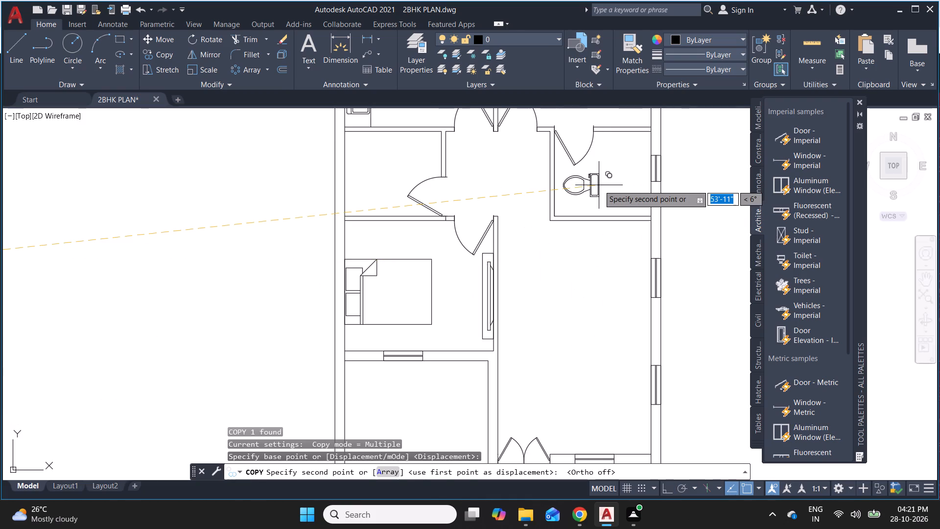
{"action": "scroll", "coordinate": [654, 159], "scroll_direction": "up", "scroll_amount": 3}
{"action": "scroll", "coordinate": [545, 195], "scroll_direction": "down", "scroll_amount": 2}
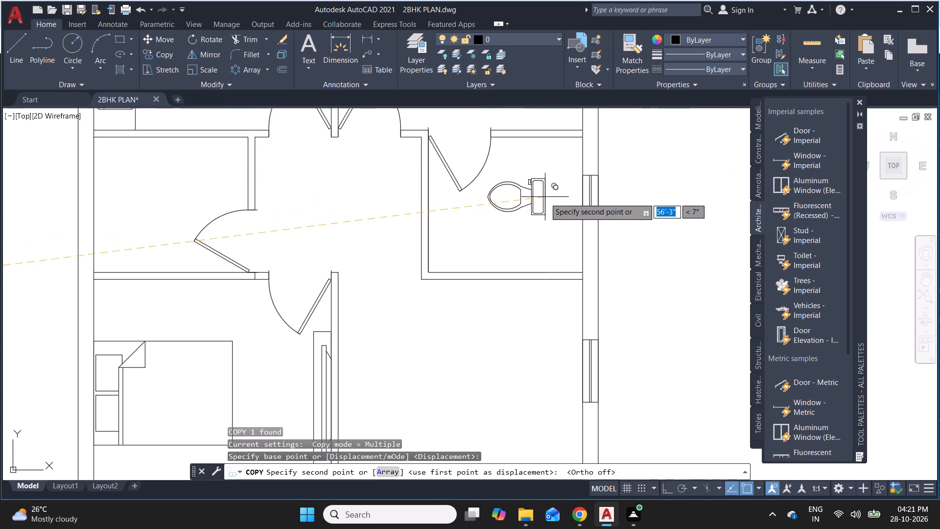
{"action": "scroll", "coordinate": [574, 169], "scroll_direction": "up", "scroll_amount": 2}
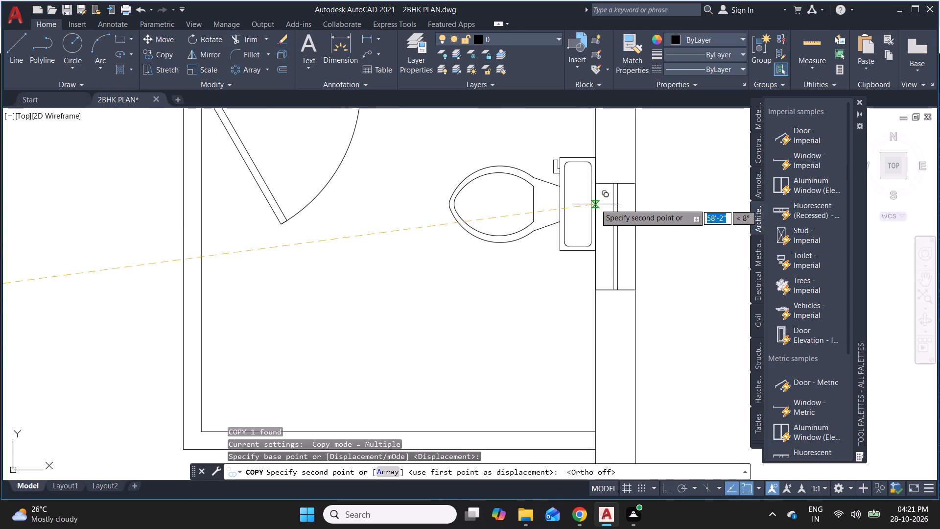
{"action": "left_click", "coordinate": [595, 204]}
Place a second copy of the toilet inside the left bathroom below the kitchen and finish copying.
{"action": "scroll", "coordinate": [547, 248], "scroll_direction": "down", "scroll_amount": 2}
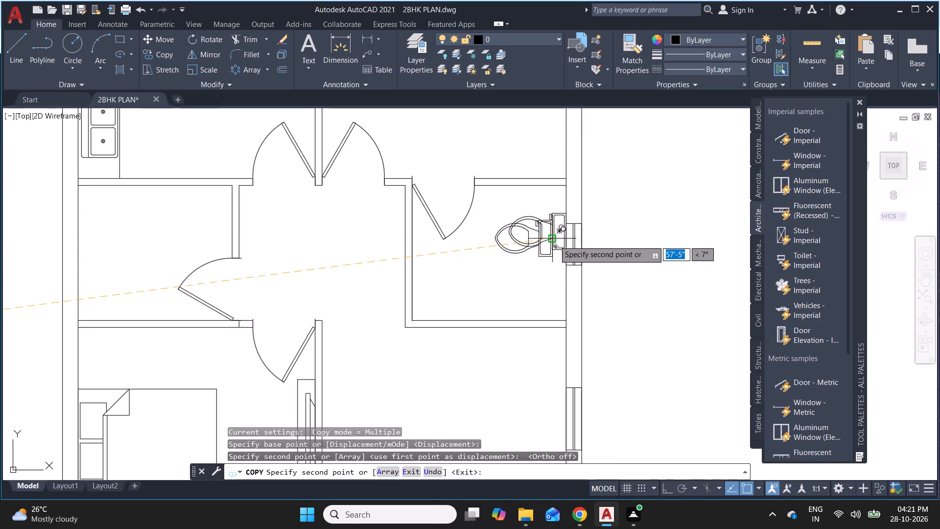
{"action": "scroll", "coordinate": [554, 240], "scroll_direction": "down", "scroll_amount": 2}
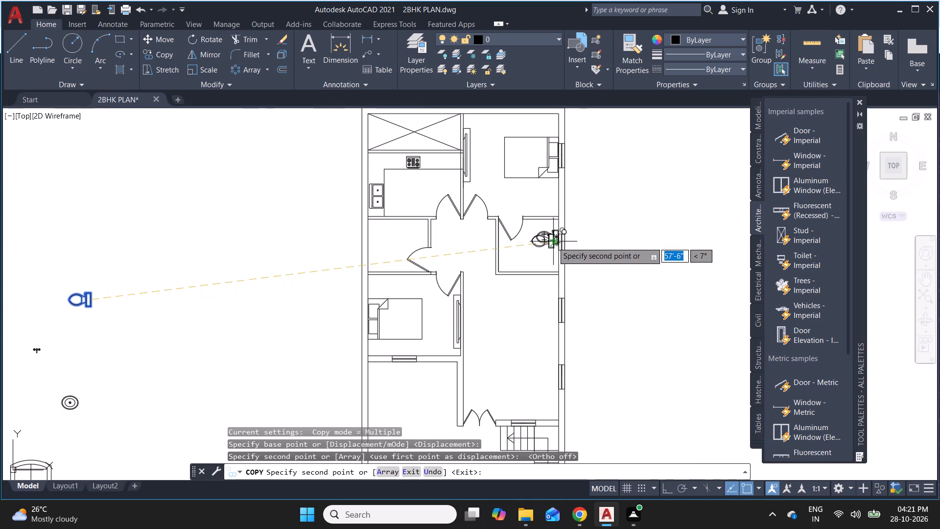
{"action": "left_click", "coordinate": [400, 242]}
{"action": "scroll", "coordinate": [408, 242], "scroll_direction": "up", "scroll_amount": 2}
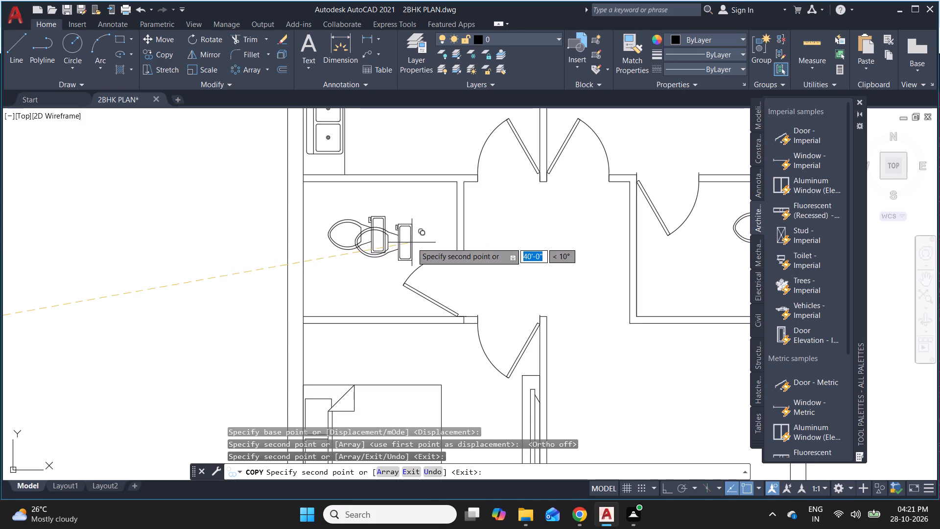
{"action": "scroll", "coordinate": [420, 245], "scroll_direction": "up", "scroll_amount": 2}
{"action": "key", "text": "Escape"}
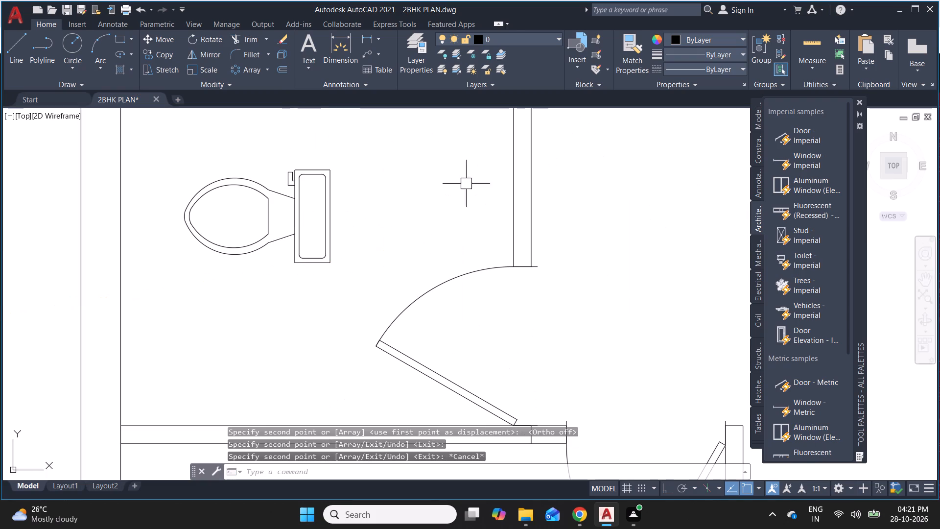
Rotate the left bathroom's toilet 180° about its tank's upper-right corner, using Ortho, so the bowl faces right.
{"action": "left_click", "coordinate": [389, 268]}
{"action": "left_click", "coordinate": [175, 158]}
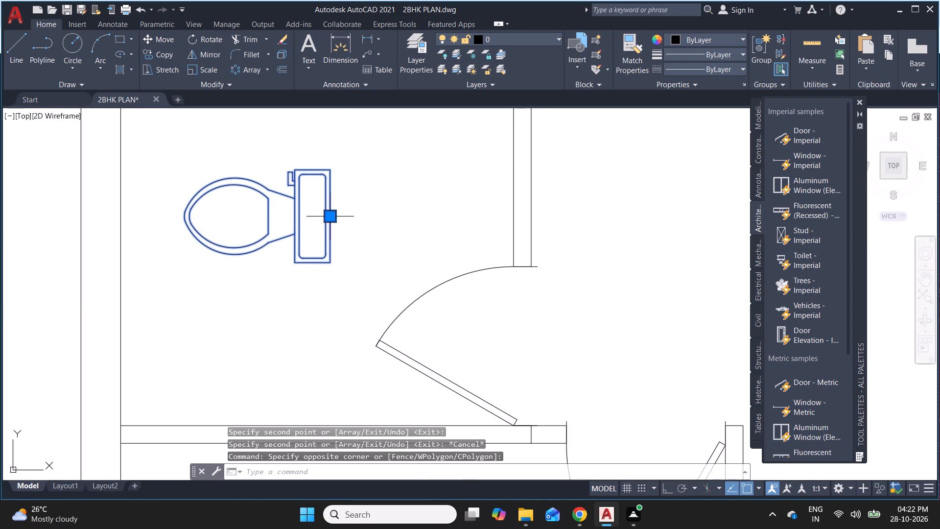
{"action": "right_click", "coordinate": [325, 221]}
{"action": "left_click", "coordinate": [364, 329]}
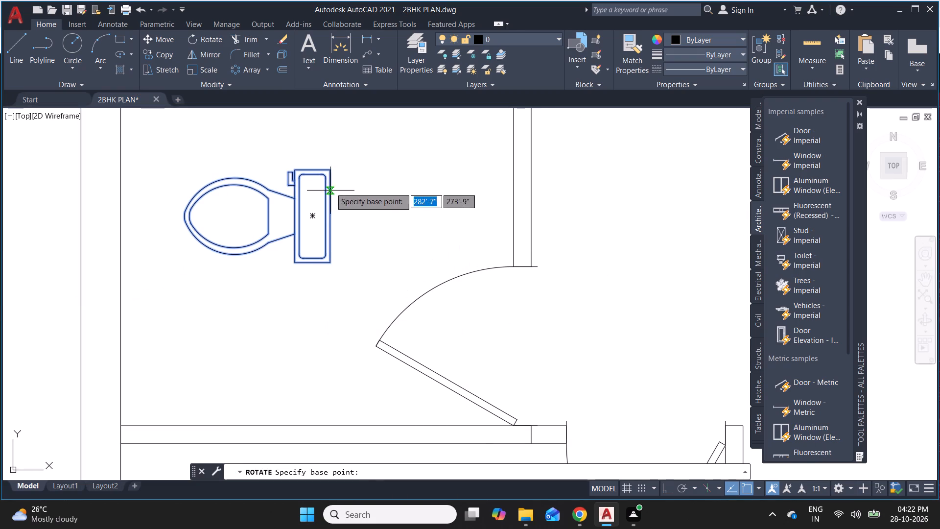
{"action": "left_click", "coordinate": [331, 172]}
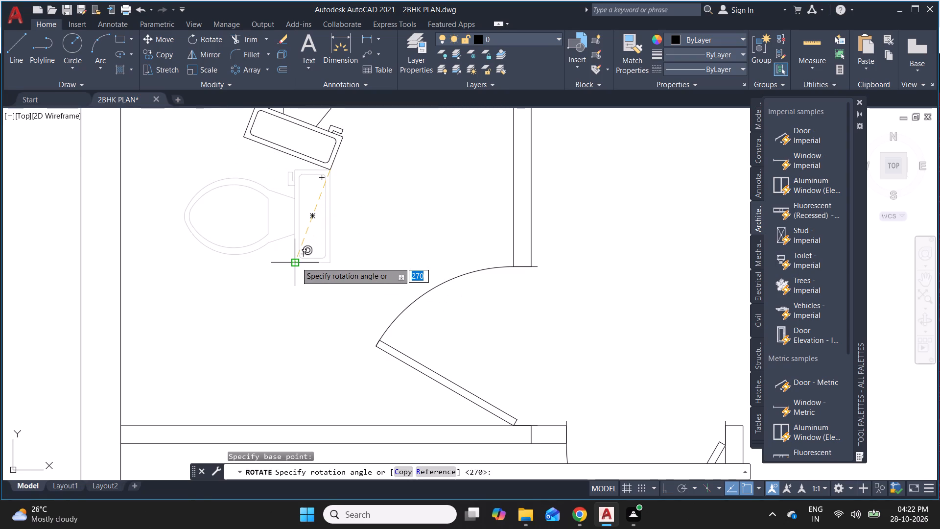
{"action": "key", "text": "F8"}
{"action": "scroll", "coordinate": [232, 170], "scroll_direction": "down", "scroll_amount": 2}
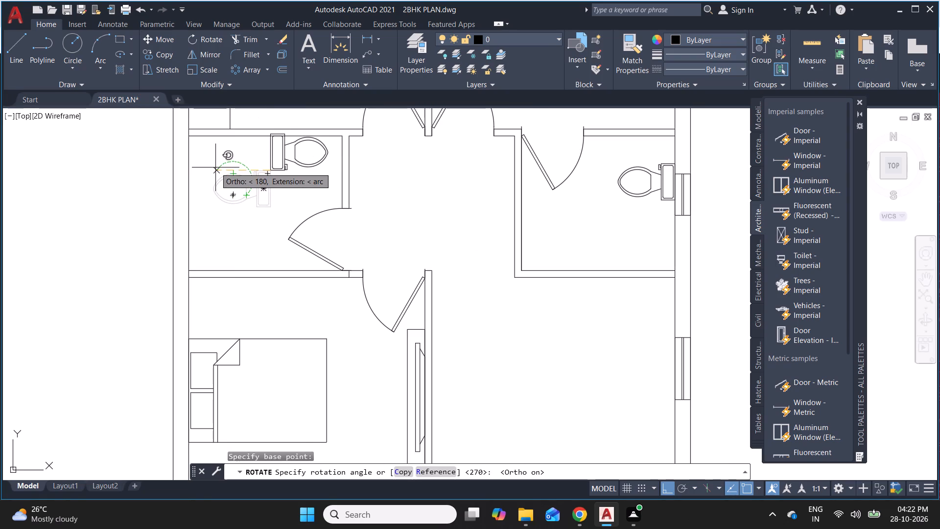
{"action": "left_click", "coordinate": [215, 168]}
Move the left bathroom's toilet so its tank's back edge sits against the inner face of the left outer wall, with Ortho off.
{"action": "scroll", "coordinate": [291, 101], "scroll_direction": "up", "scroll_amount": 4}
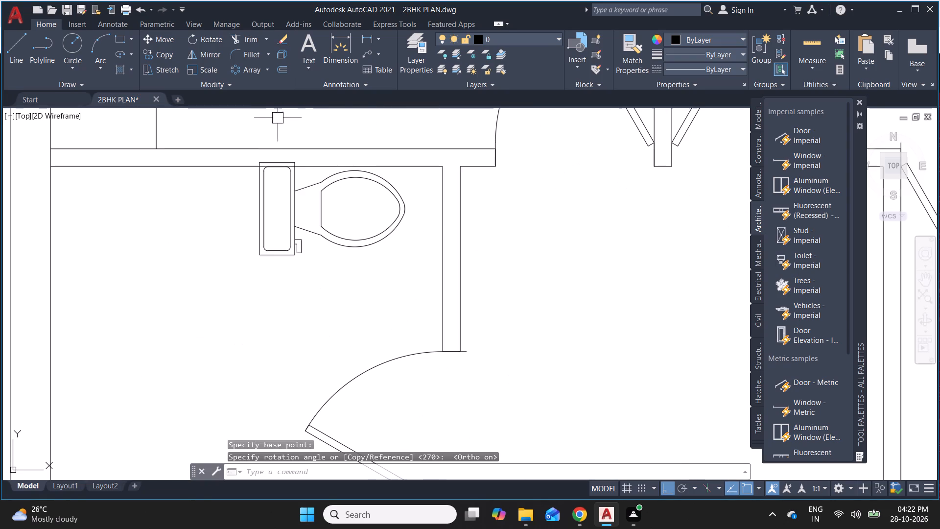
{"action": "left_click_drag", "start_coordinate": [410, 270], "coordinate": [404, 264]}
{"action": "left_click", "coordinate": [225, 179]}
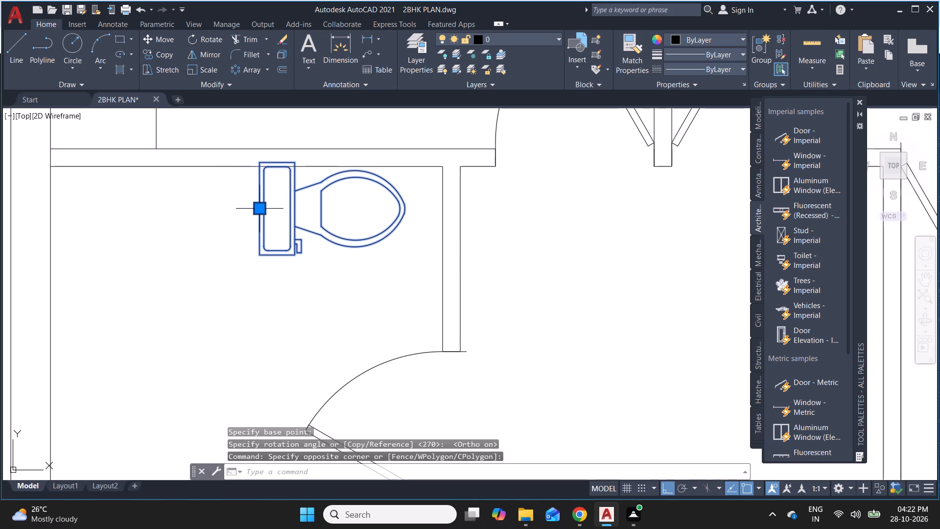
{"action": "left_click", "coordinate": [264, 210]}
{"action": "scroll", "coordinate": [256, 240], "scroll_direction": "down", "scroll_amount": 2}
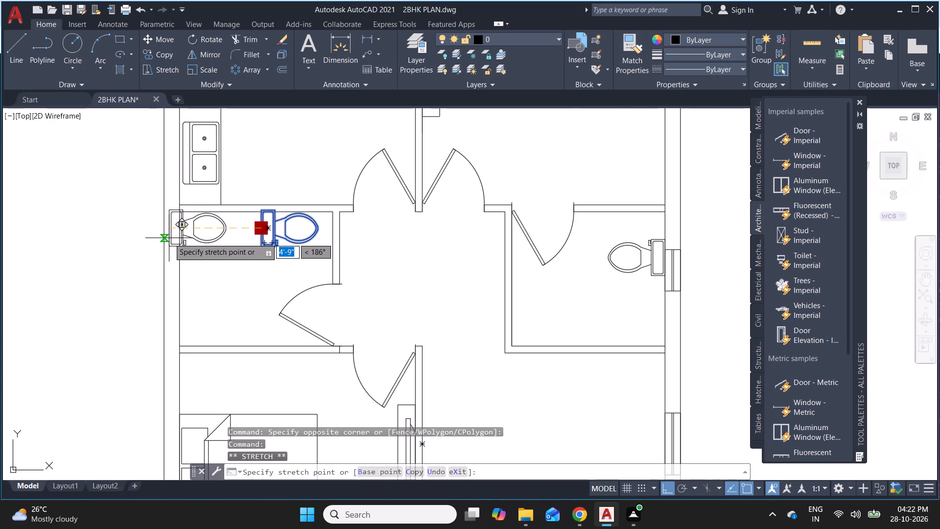
{"action": "key", "text": "F8"}
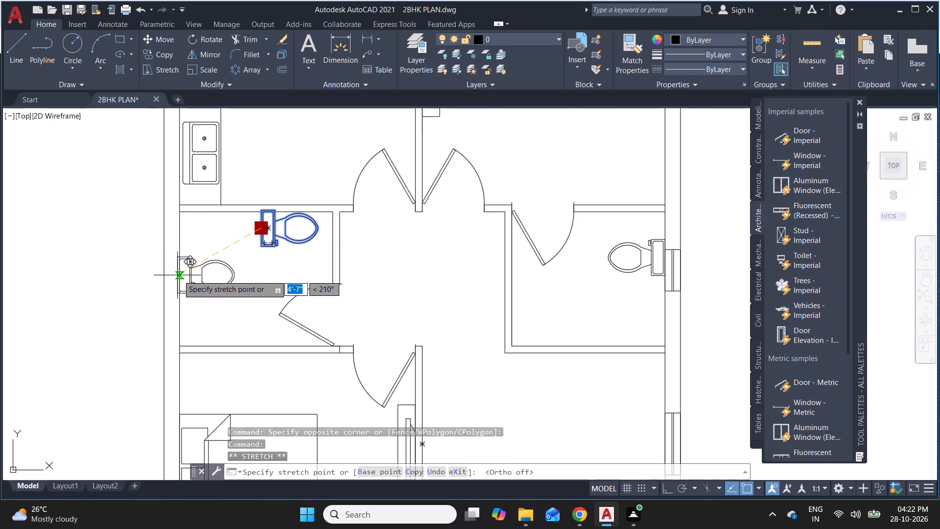
{"action": "scroll", "coordinate": [181, 271], "scroll_direction": "up", "scroll_amount": 2}
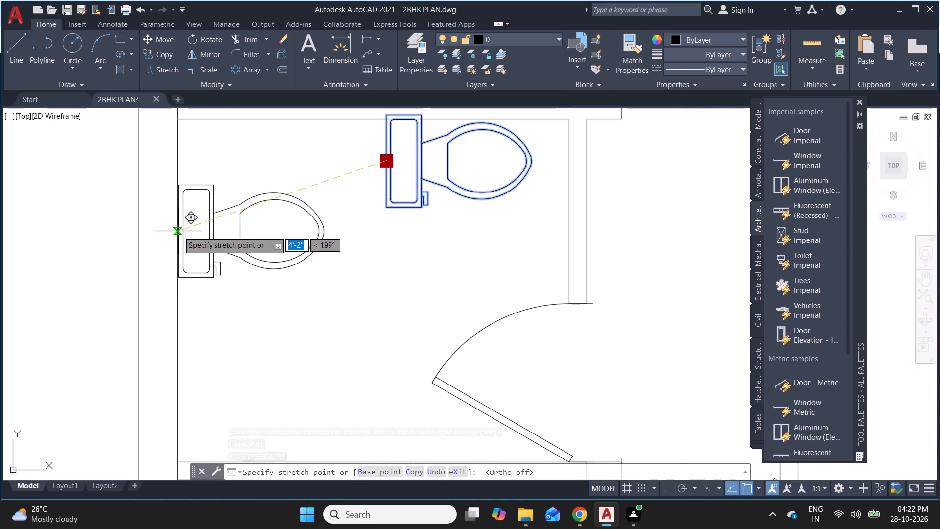
{"action": "left_click", "coordinate": [178, 232]}
{"action": "scroll", "coordinate": [354, 245], "scroll_direction": "down", "scroll_amount": 2}
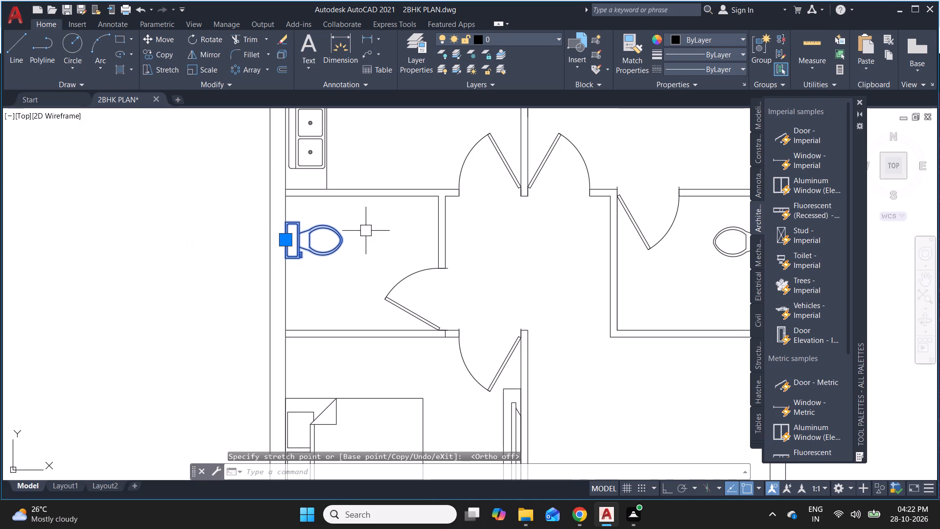
{"action": "key", "text": "Escape"}
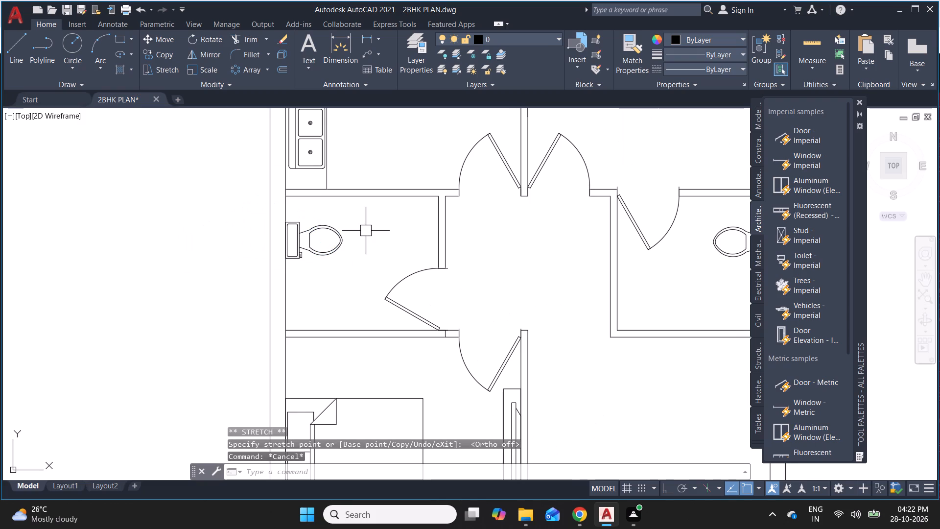
Start a line in the left bathroom from a point on the lower face of its top wall, between the toilet and the right-hand wall.
{"action": "scroll", "coordinate": [390, 182], "scroll_direction": "up", "scroll_amount": 2}
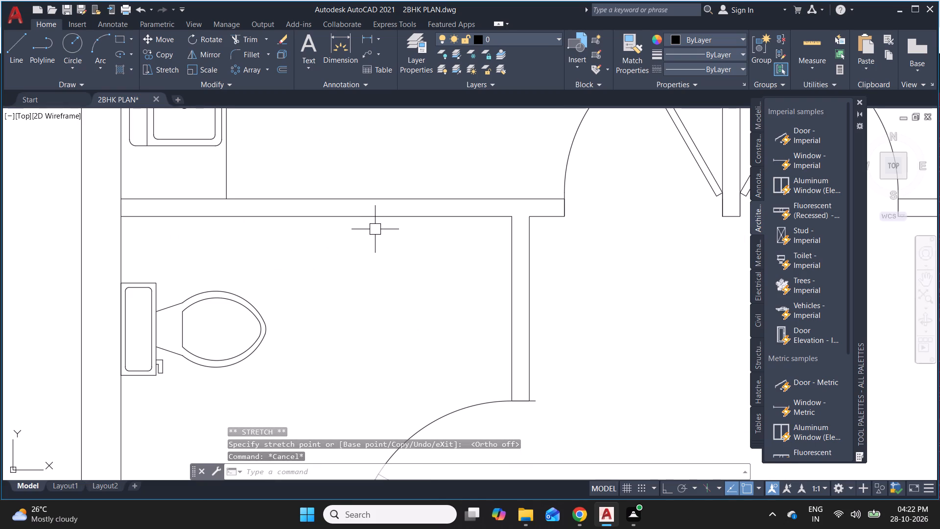
{"action": "key", "text": "l"}
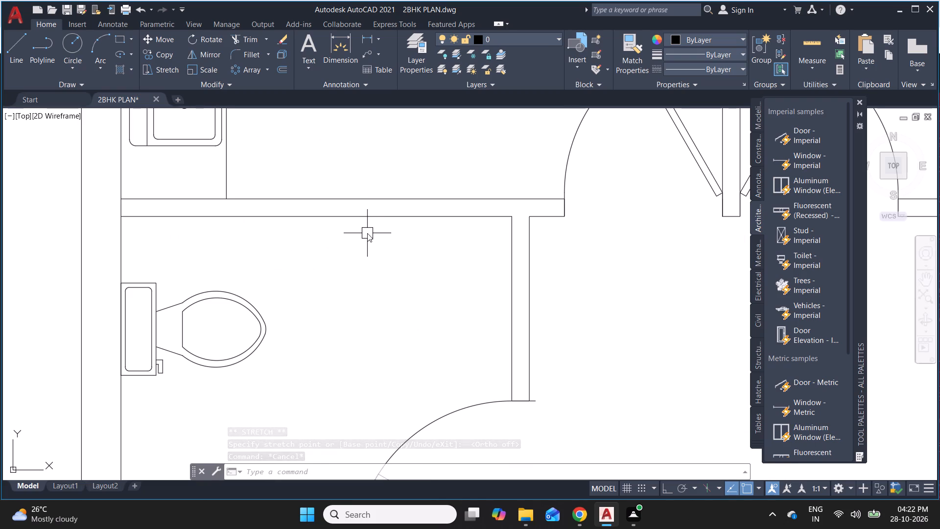
{"action": "key", "text": "Return"}
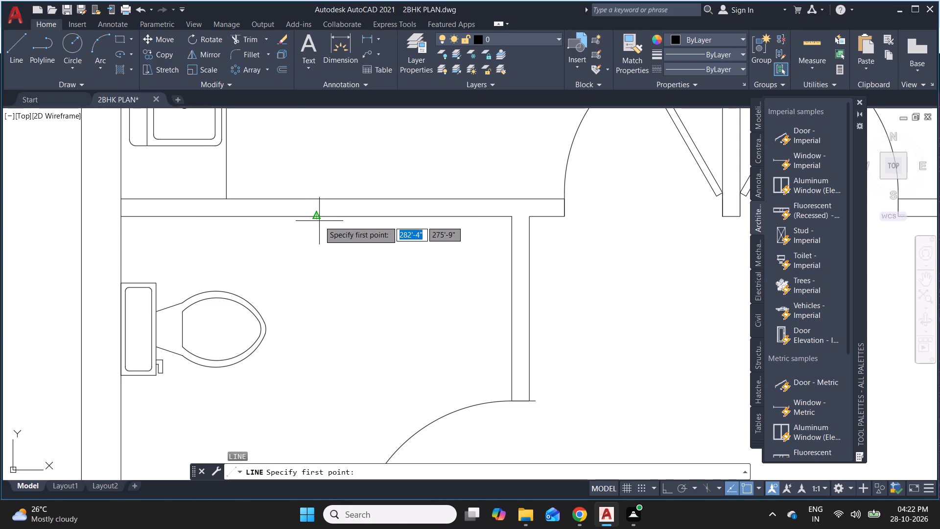
{"action": "left_click", "coordinate": [358, 215]}
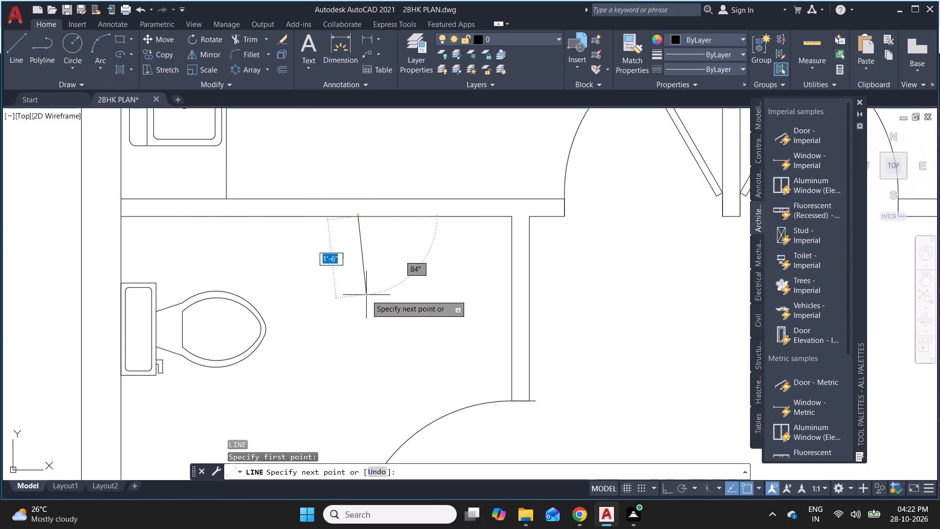
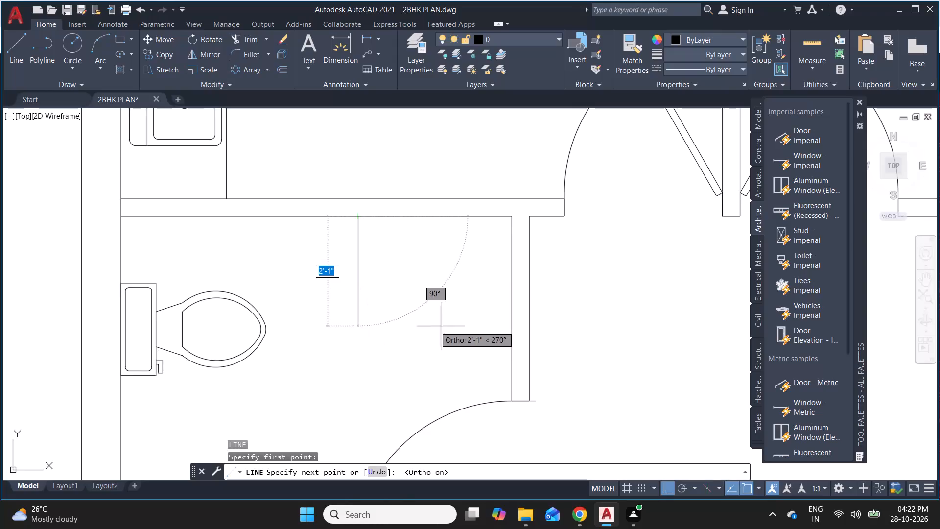
Draw a narrow shower arm about 1'-2" long with straight lines, hanging from the upper wall of the bathroom below the kitchen.
{"action": "left_click", "coordinate": [369, 279]}
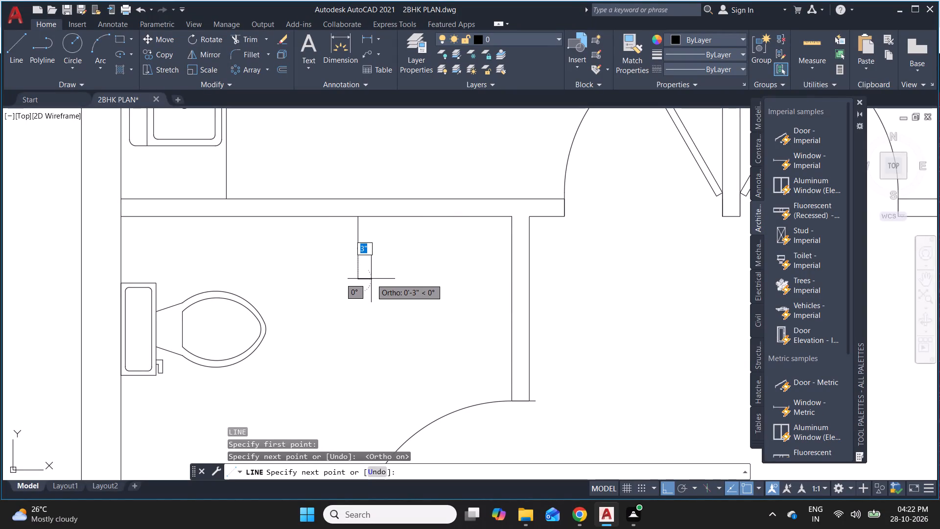
{"action": "left_click", "coordinate": [367, 279]}
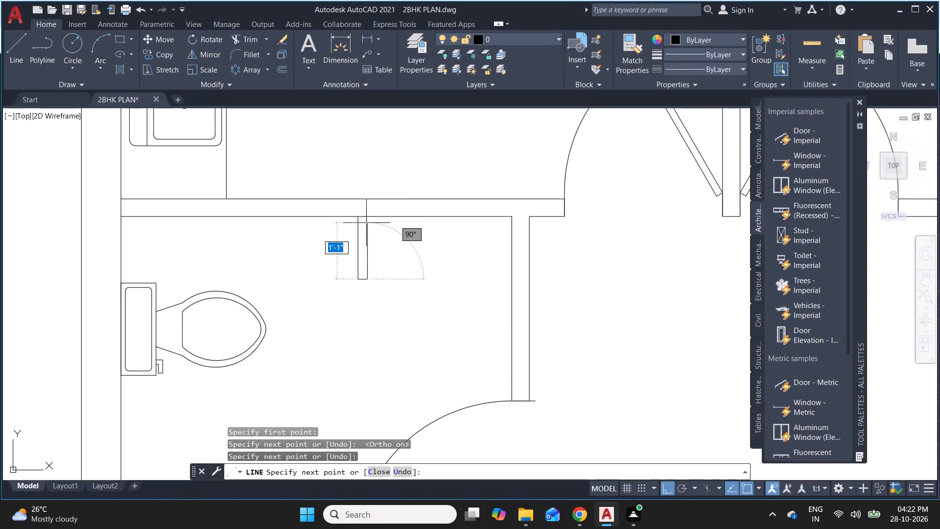
{"action": "left_click", "coordinate": [367, 219]}
{"action": "key", "text": "Escape"}
{"action": "key", "text": "Escape"}
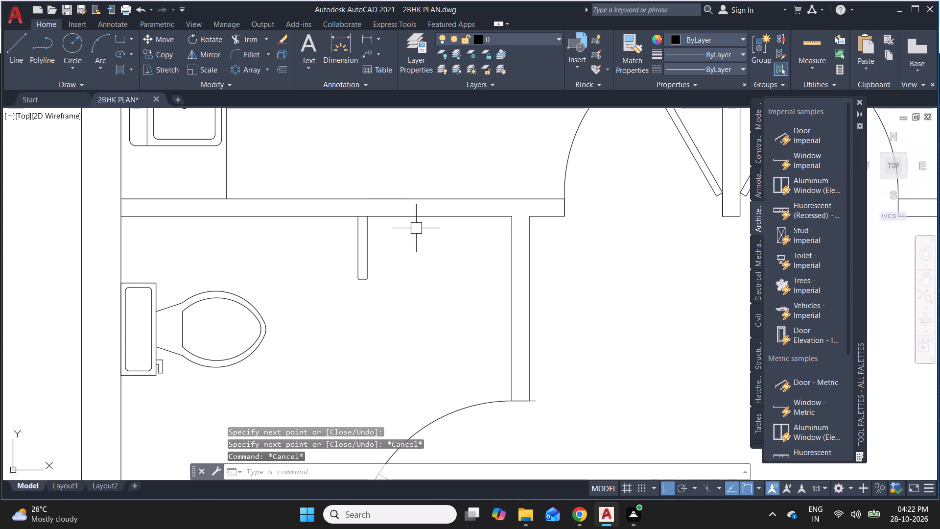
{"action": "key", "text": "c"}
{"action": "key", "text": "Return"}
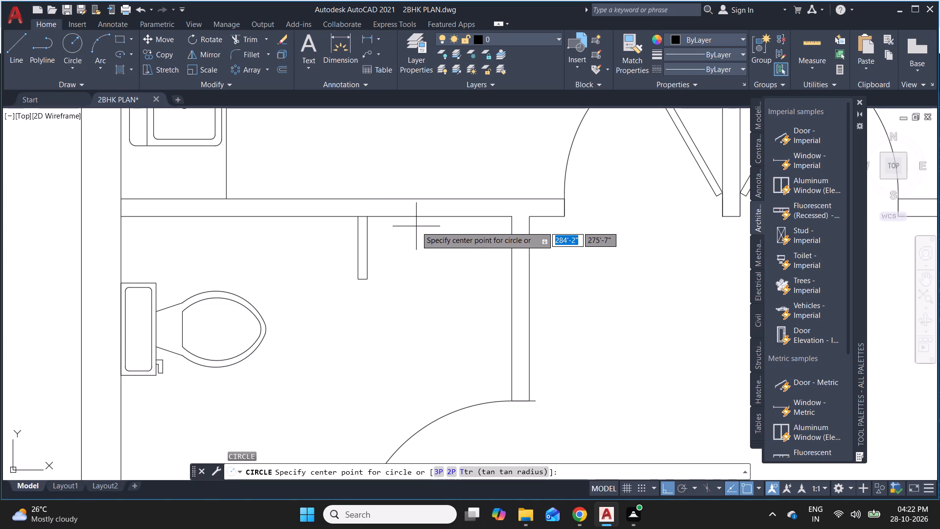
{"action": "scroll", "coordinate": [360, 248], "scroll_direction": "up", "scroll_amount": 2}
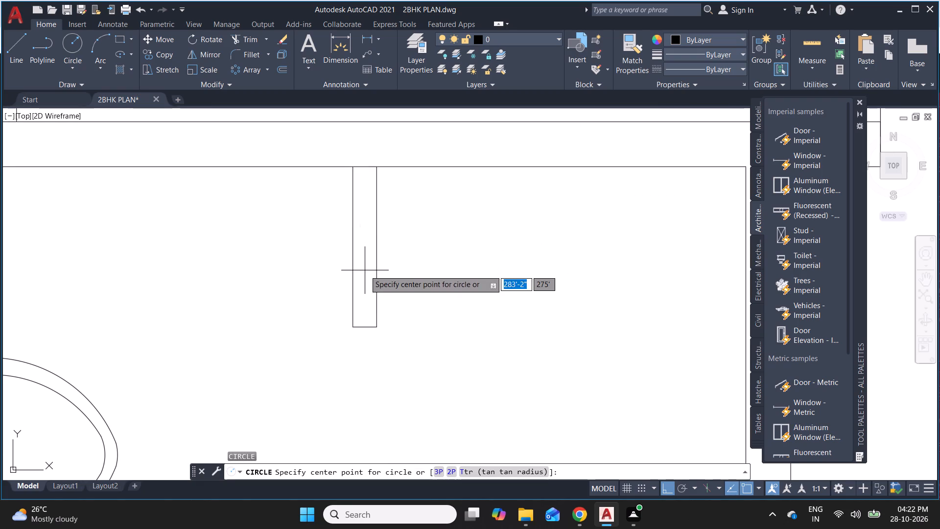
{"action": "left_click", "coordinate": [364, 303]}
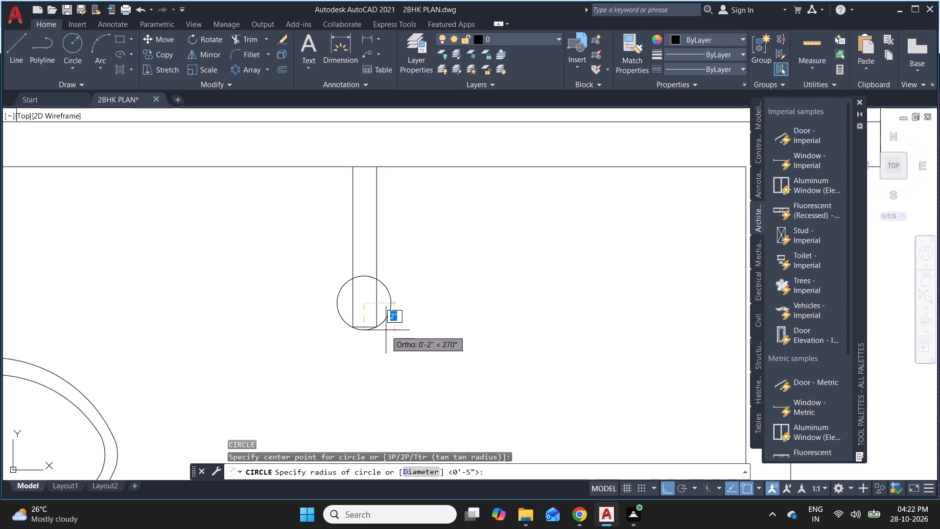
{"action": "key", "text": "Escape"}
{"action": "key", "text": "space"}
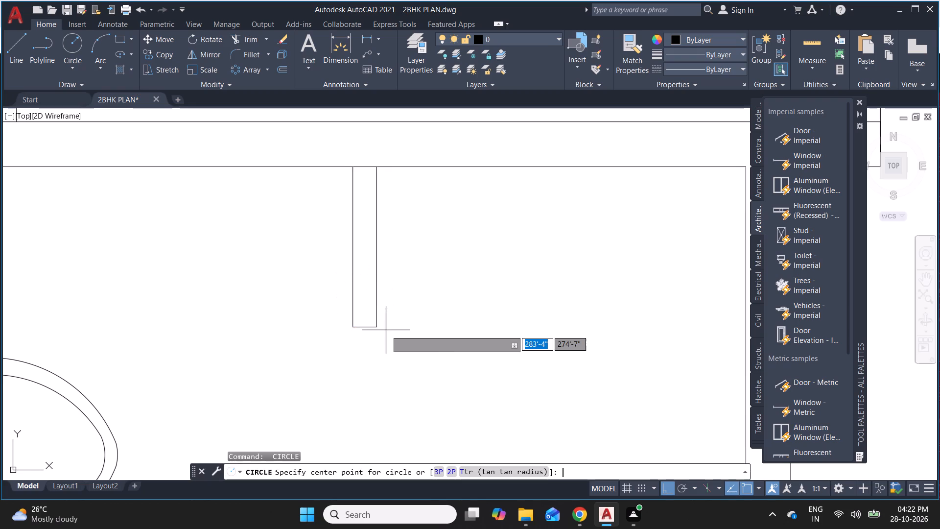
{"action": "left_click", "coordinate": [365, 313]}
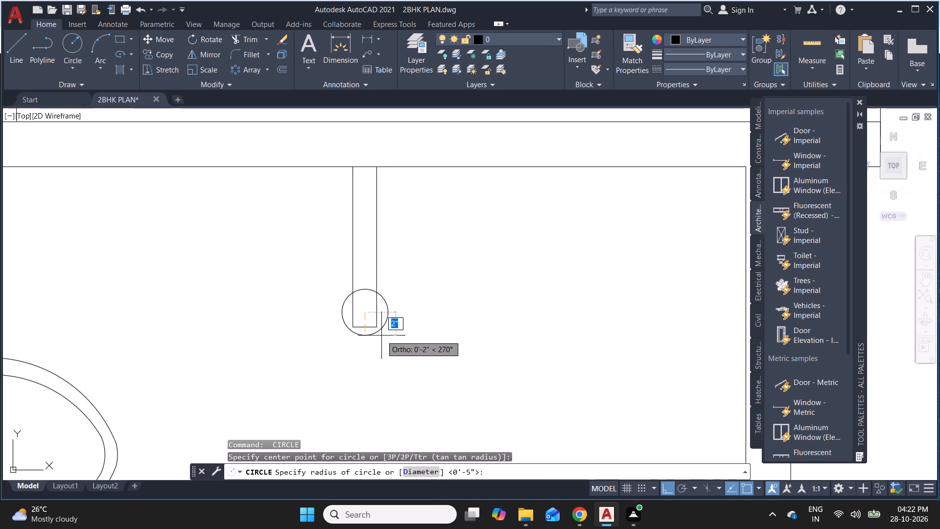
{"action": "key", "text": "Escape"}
Draw a shower-head circle of about 2" radius centred on the midpoint of the shower arm's free end.
{"action": "key", "text": "space"}
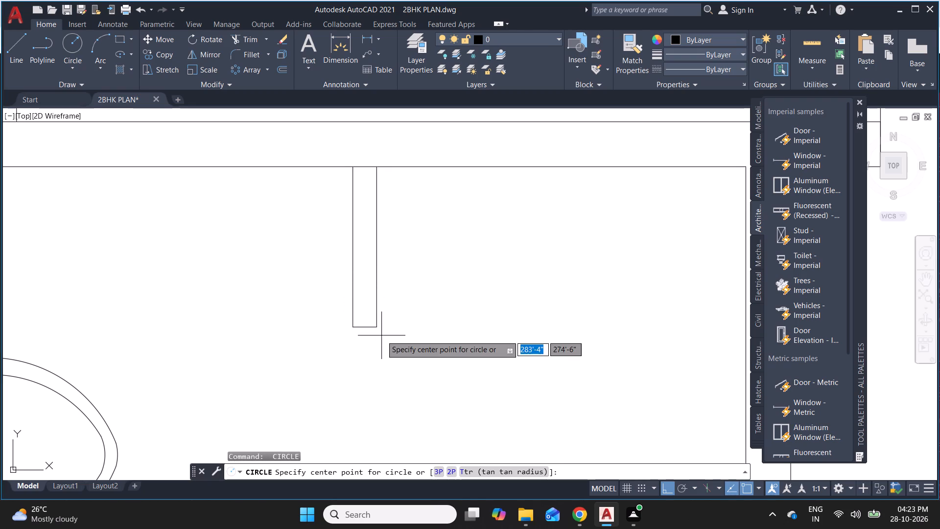
{"action": "left_click", "coordinate": [365, 321]}
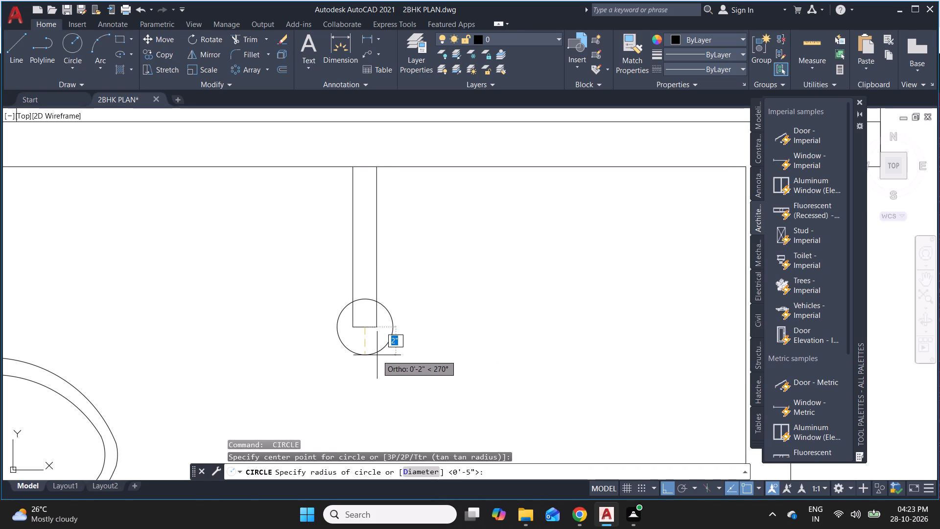
{"action": "left_click", "coordinate": [377, 355]}
Move the loose oval washbasin block from outside the plan into the bathroom, between the shower head and the partition wall.
{"action": "scroll", "coordinate": [427, 326], "scroll_direction": "down", "scroll_amount": 1}
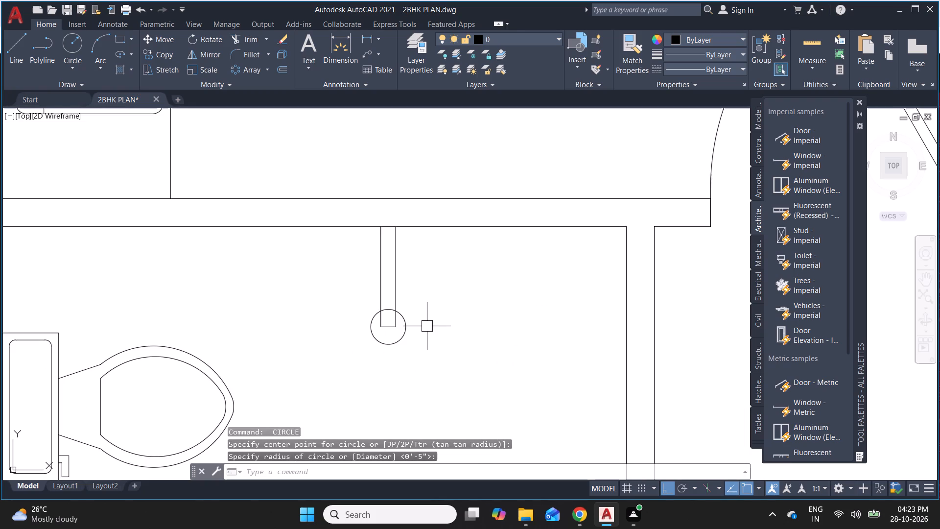
{"action": "scroll", "coordinate": [426, 326], "scroll_direction": "down", "scroll_amount": 1}
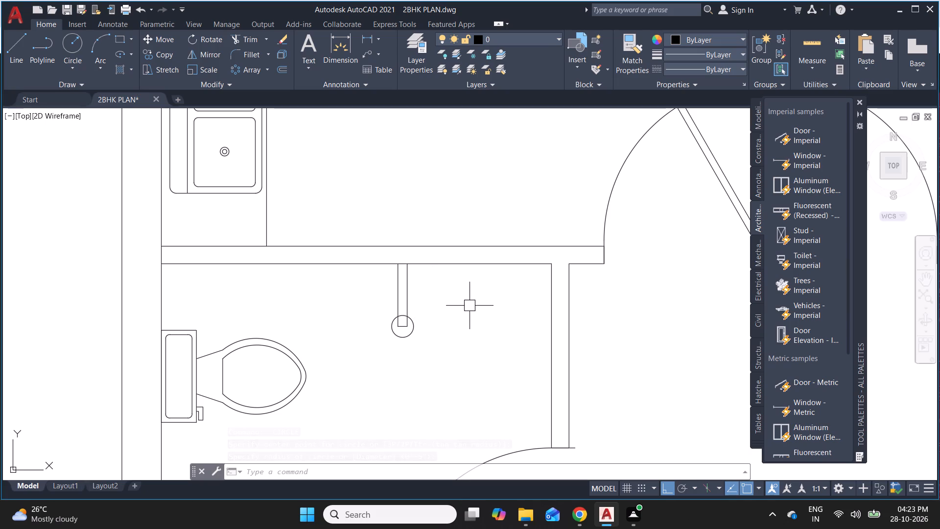
{"action": "scroll", "coordinate": [466, 305], "scroll_direction": "down", "scroll_amount": 4}
{"action": "scroll", "coordinate": [357, 297], "scroll_direction": "down", "scroll_amount": 1}
{"action": "scroll", "coordinate": [299, 303], "scroll_direction": "down", "scroll_amount": 1}
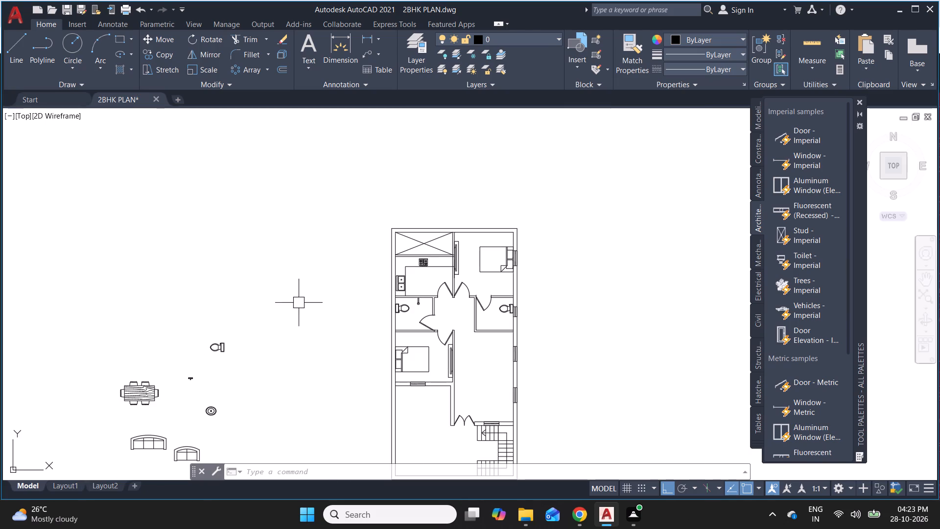
{"action": "scroll", "coordinate": [230, 406], "scroll_direction": "up", "scroll_amount": 2}
{"action": "left_click_drag", "start_coordinate": [300, 345], "coordinate": [293, 342]}
{"action": "left_click_drag", "start_coordinate": [239, 311], "coordinate": [239, 306]}
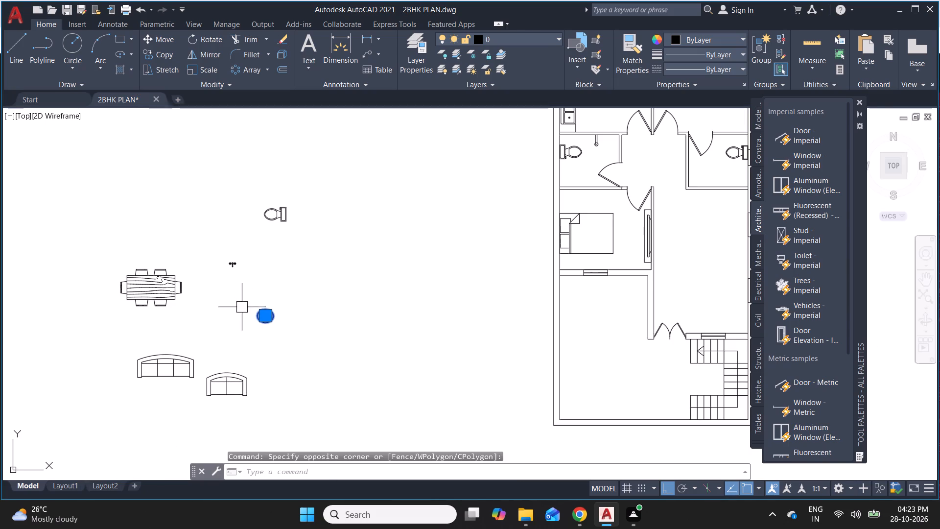
{"action": "scroll", "coordinate": [279, 319], "scroll_direction": "up", "scroll_amount": 5}
{"action": "left_click", "coordinate": [124, 301]}
{"action": "scroll", "coordinate": [117, 302], "scroll_direction": "down", "scroll_amount": 3}
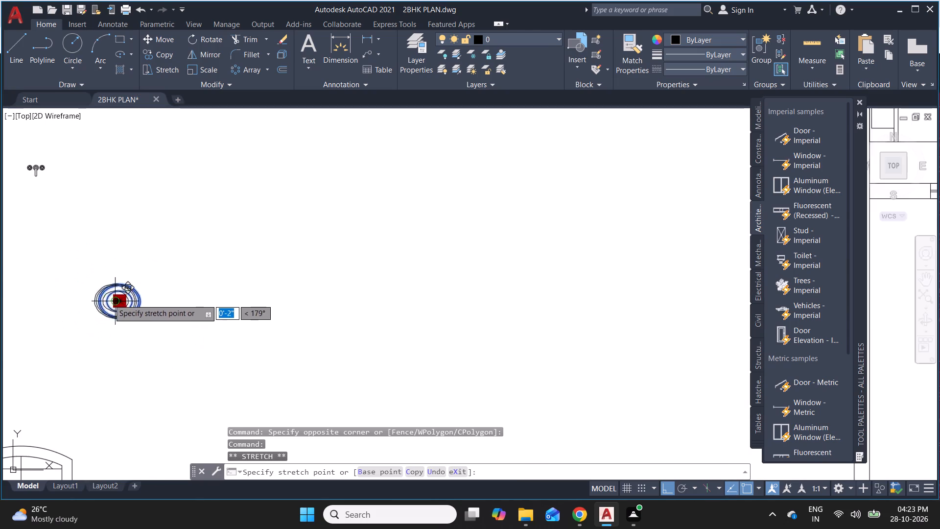
{"action": "scroll", "coordinate": [108, 299], "scroll_direction": "down", "scroll_amount": 2}
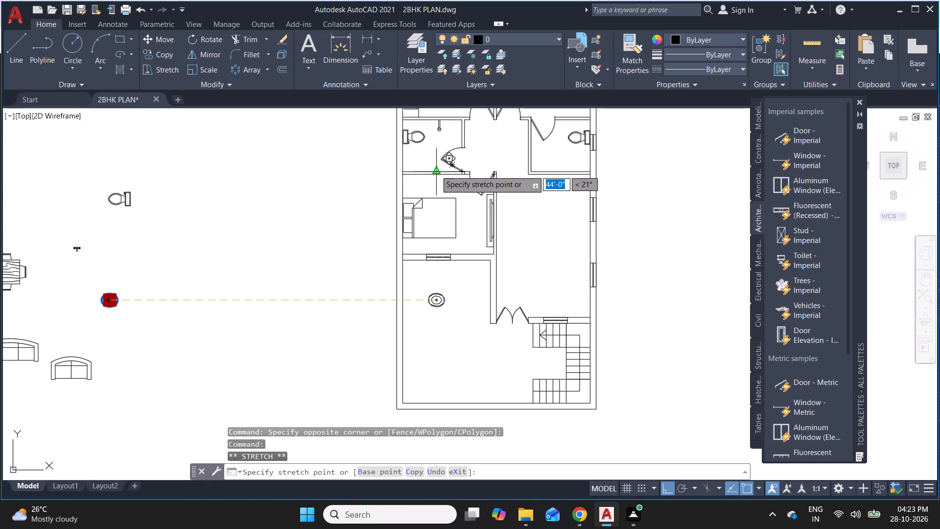
{"action": "key", "text": "F8"}
{"action": "scroll", "coordinate": [433, 170], "scroll_direction": "up", "scroll_amount": 4}
{"action": "scroll", "coordinate": [433, 170], "scroll_direction": "down", "scroll_amount": 3}
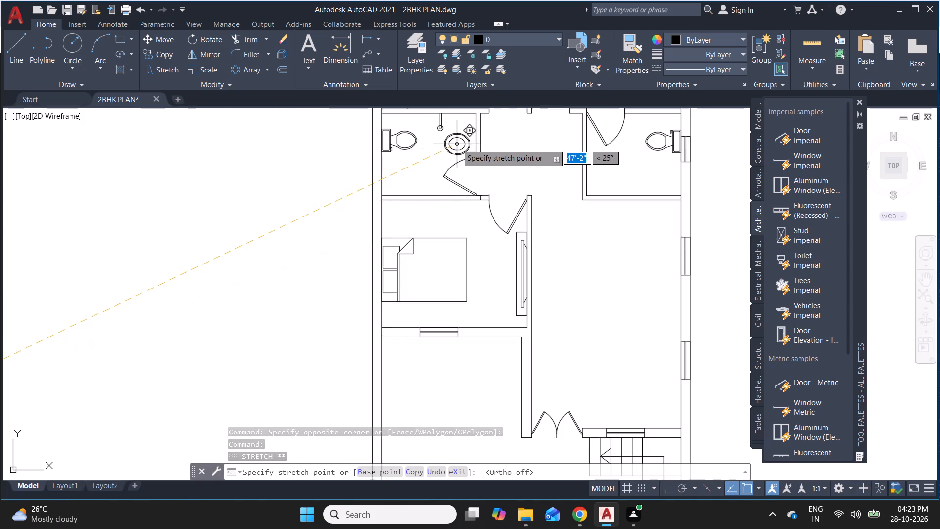
{"action": "scroll", "coordinate": [458, 129], "scroll_direction": "up", "scroll_amount": 3}
{"action": "scroll", "coordinate": [454, 144], "scroll_direction": "down", "scroll_amount": 3}
{"action": "scroll", "coordinate": [468, 131], "scroll_direction": "up", "scroll_amount": 3}
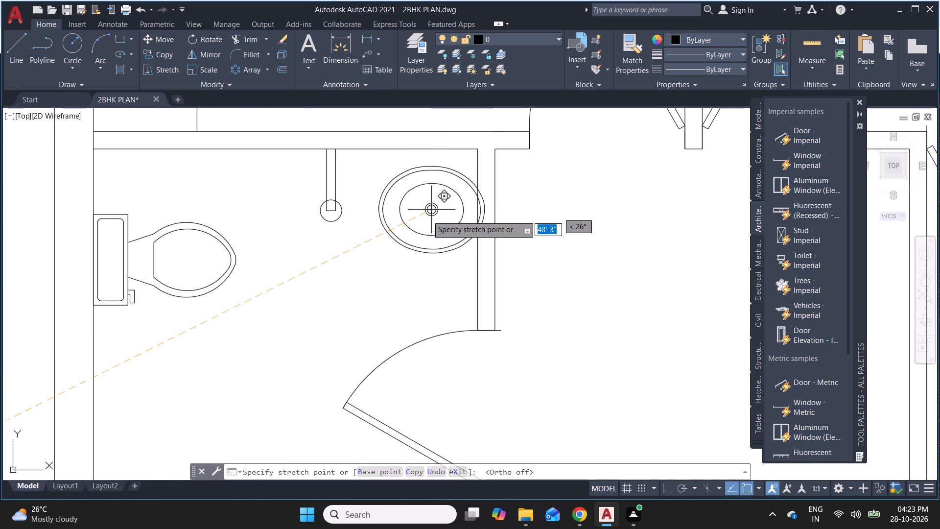
{"action": "left_click", "coordinate": [420, 226]}
Rotate the washbasin block by about a quarter turn so its long axis runs parallel to the partition wall.
{"action": "right_click", "coordinate": [423, 234]}
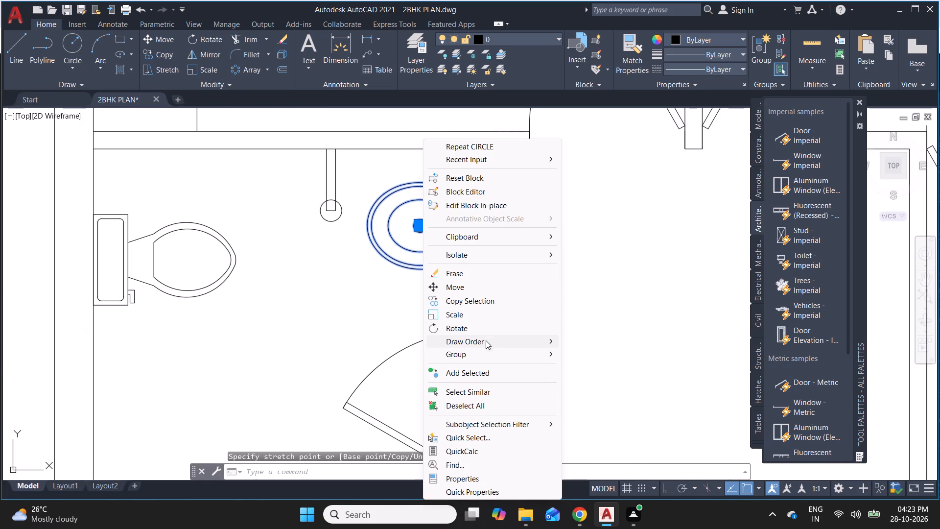
{"action": "left_click", "coordinate": [480, 328]}
{"action": "left_click", "coordinate": [417, 220]}
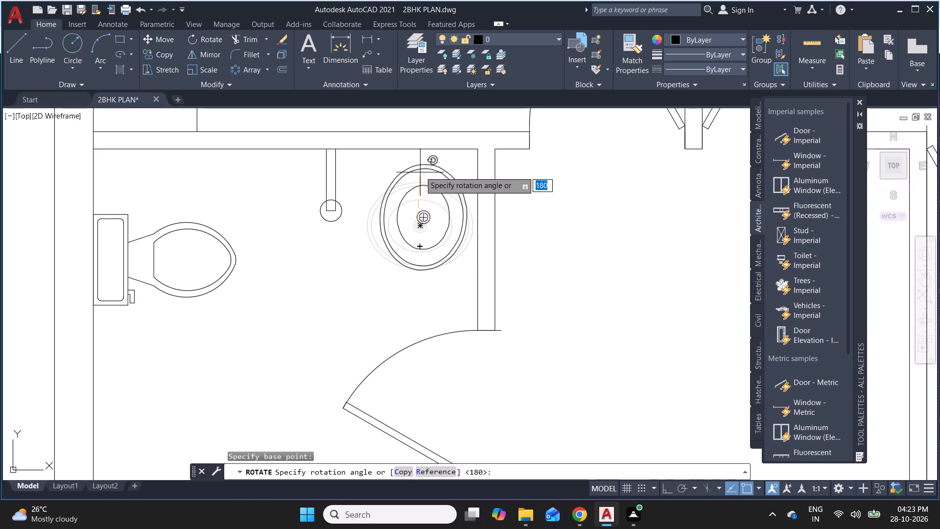
{"action": "left_click", "coordinate": [418, 160]}
Scale the washbasin block down about its drain centre to roughly three quarters of its size.
{"action": "left_click", "coordinate": [423, 216]}
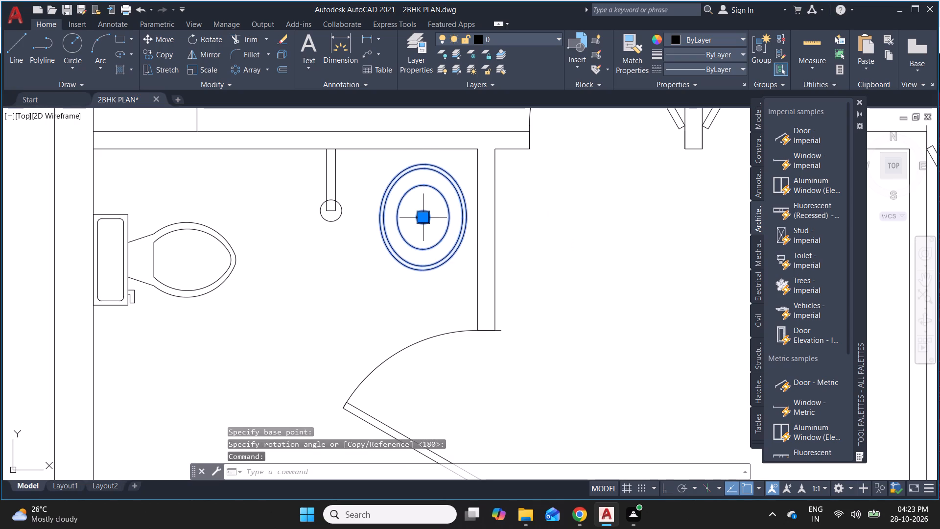
{"action": "type", "text": "SC"}
{"action": "key", "text": "Return"}
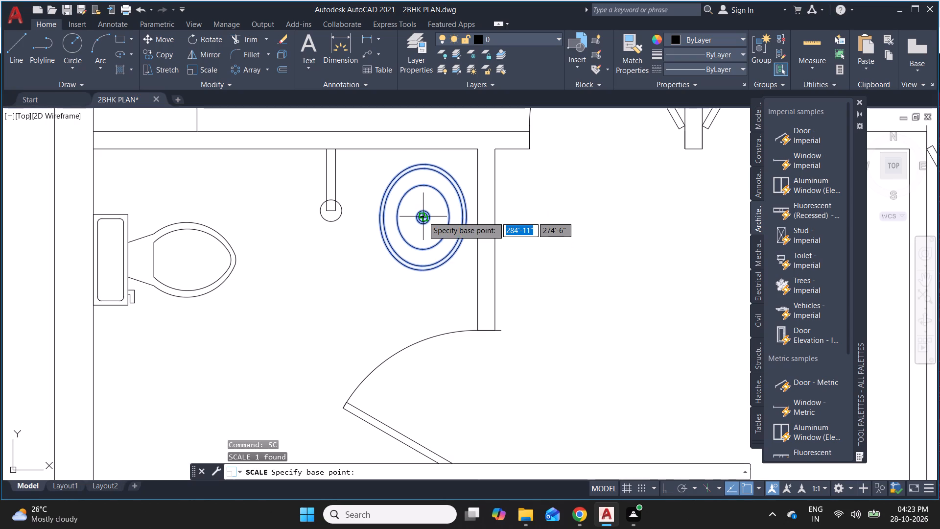
{"action": "left_click", "coordinate": [423, 216]}
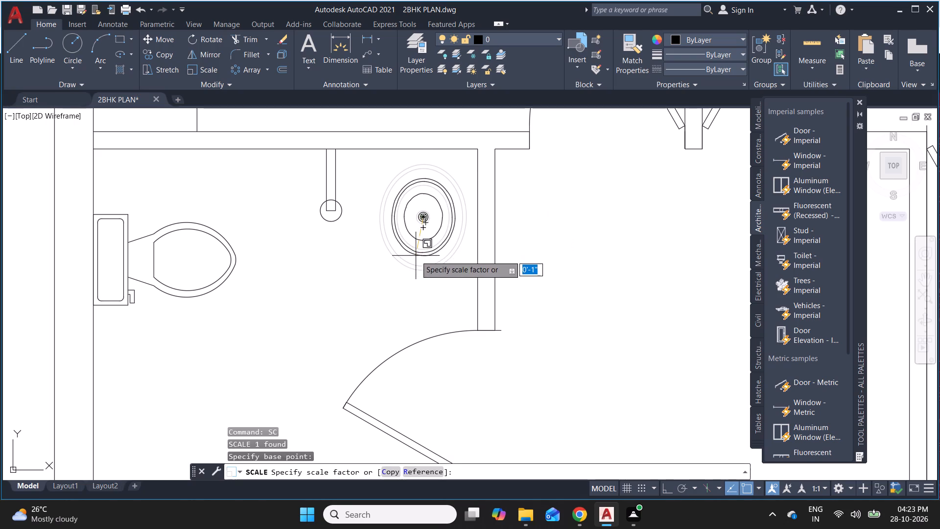
{"action": "left_click", "coordinate": [416, 256]}
Move the reduced washbasin against the bathroom's partition wall so its outer rim touches the wall face, and clear the selection.
{"action": "left_click", "coordinate": [453, 276]}
{"action": "left_click", "coordinate": [386, 178]}
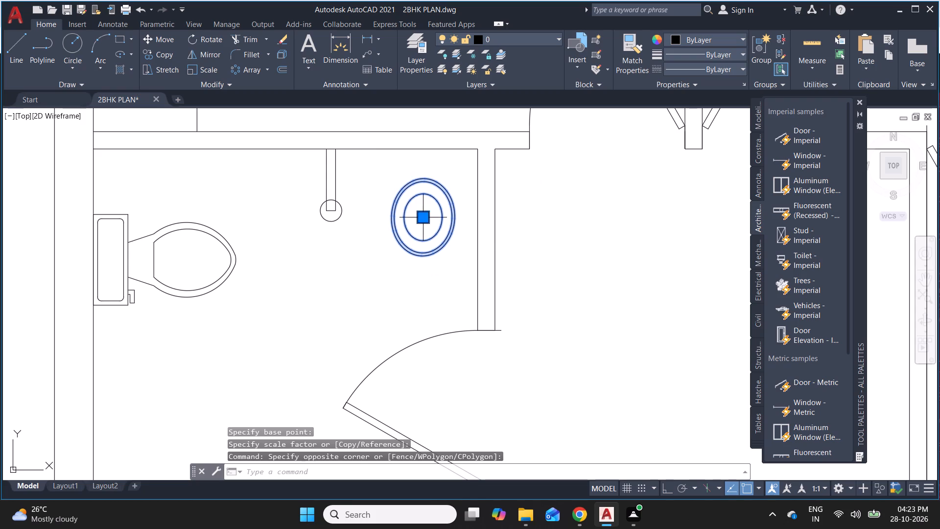
{"action": "left_click", "coordinate": [424, 221]}
{"action": "left_click", "coordinate": [447, 207]}
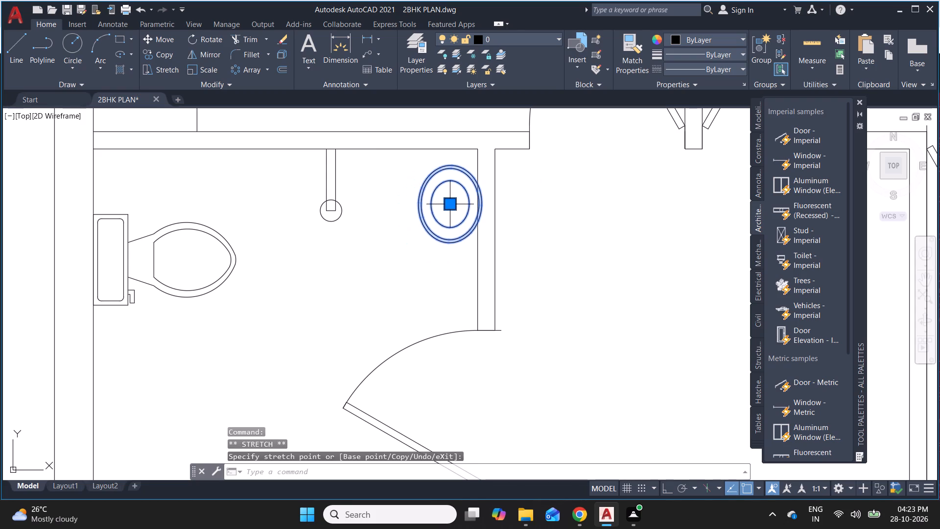
{"action": "scroll", "coordinate": [448, 208], "scroll_direction": "up", "scroll_amount": 3}
{"action": "left_click", "coordinate": [451, 192]}
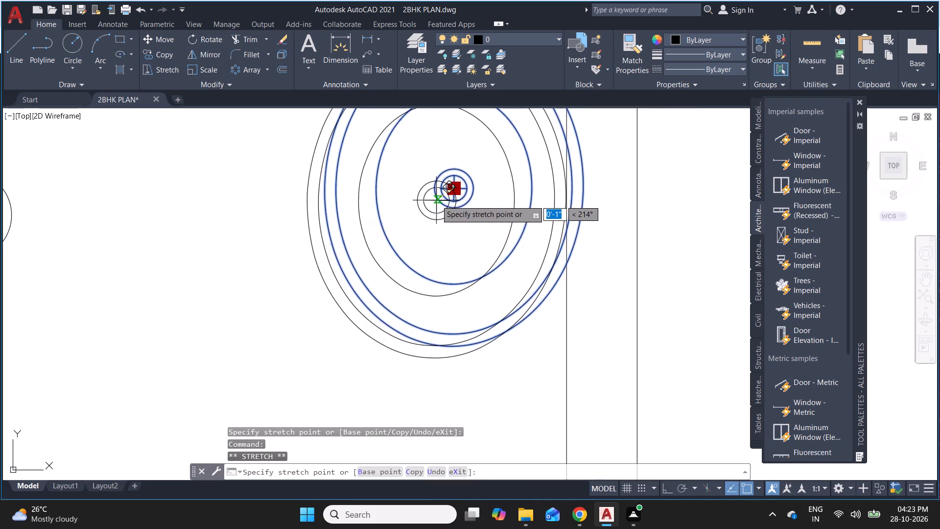
{"action": "left_click", "coordinate": [436, 200]}
{"action": "scroll", "coordinate": [401, 258], "scroll_direction": "down", "scroll_amount": 2}
{"action": "scroll", "coordinate": [581, 280], "scroll_direction": "down", "scroll_amount": 4}
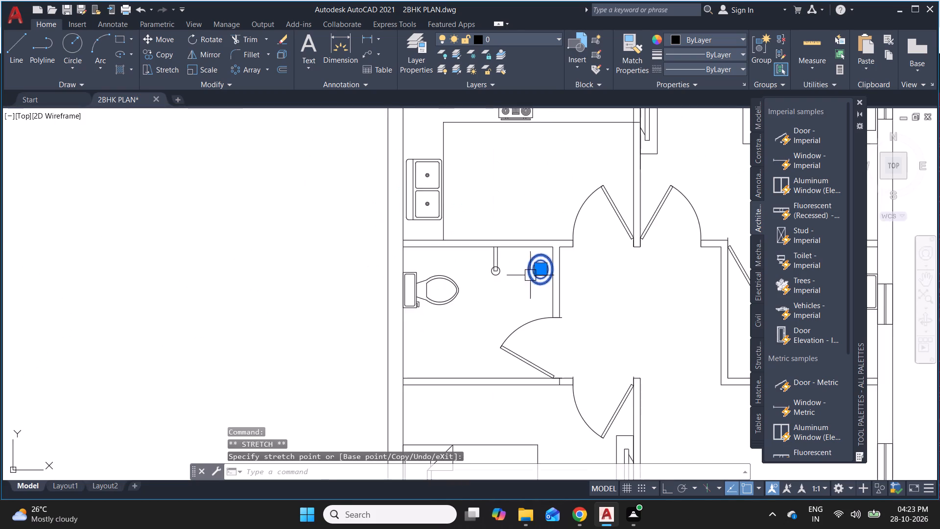
{"action": "scroll", "coordinate": [529, 275], "scroll_direction": "down", "scroll_amount": 1}
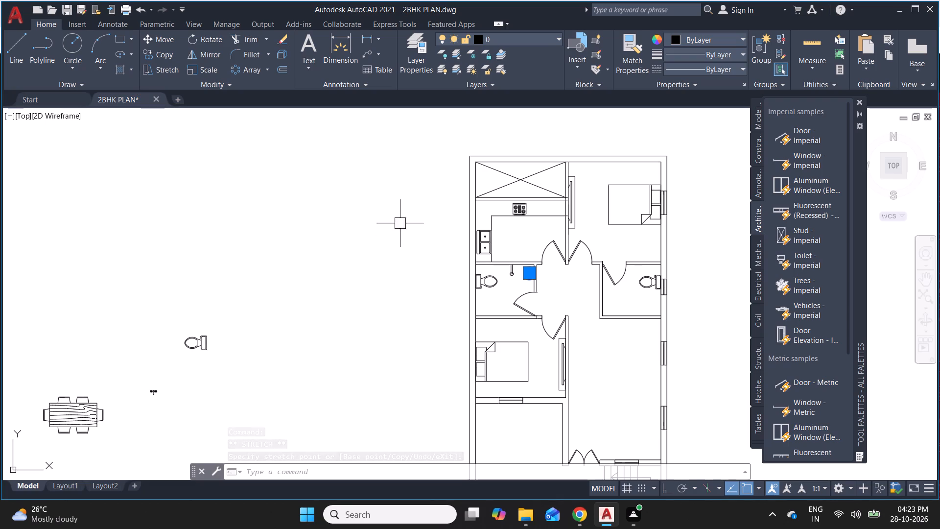
{"action": "key", "text": "Escape"}
{"action": "key", "text": "grave"}
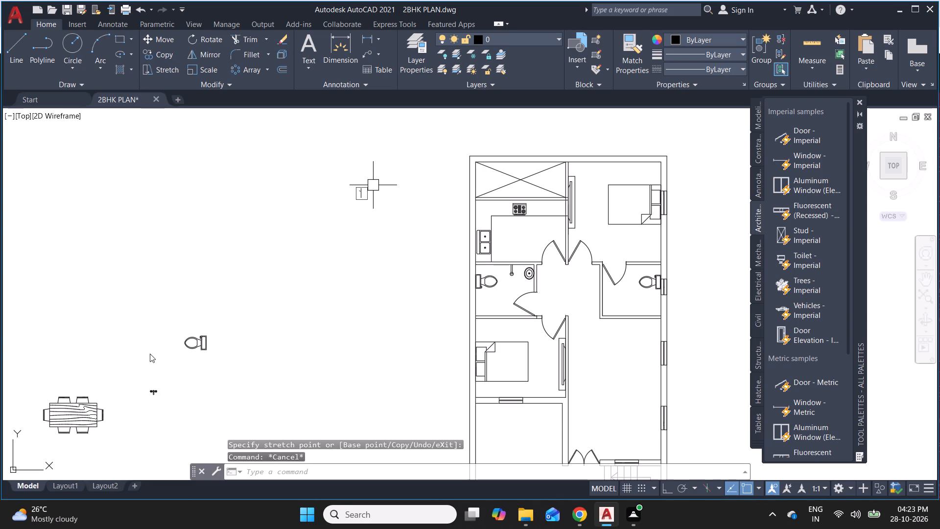
{"action": "key", "text": "Escape"}
Move the loose two-handle faucet block from outside the plan into the bathroom, between the shower head and the washbasin.
{"action": "left_click", "coordinate": [162, 410]}
{"action": "left_click", "coordinate": [125, 361]}
{"action": "scroll", "coordinate": [146, 389], "scroll_direction": "up", "scroll_amount": 2}
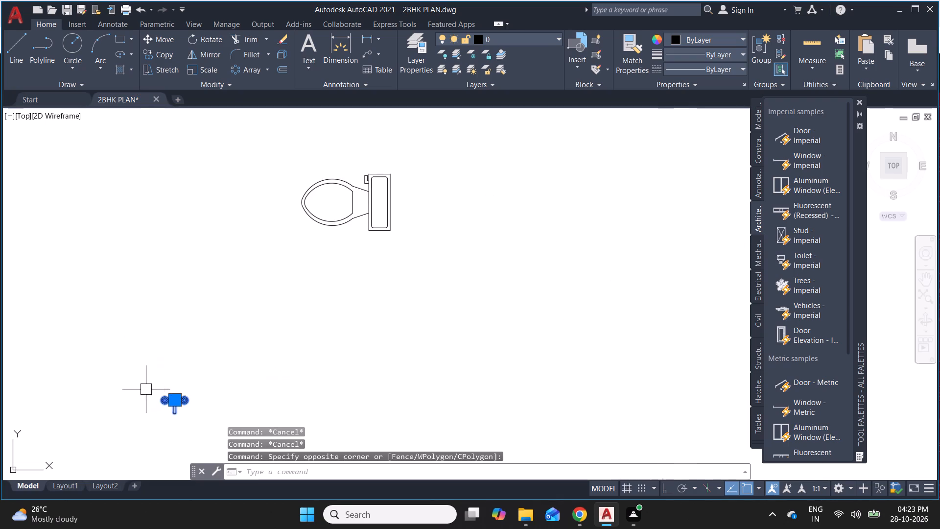
{"action": "scroll", "coordinate": [146, 389], "scroll_direction": "up", "scroll_amount": 4}
{"action": "scroll", "coordinate": [222, 291], "scroll_direction": "down", "scroll_amount": 2}
{"action": "left_click", "coordinate": [230, 355]}
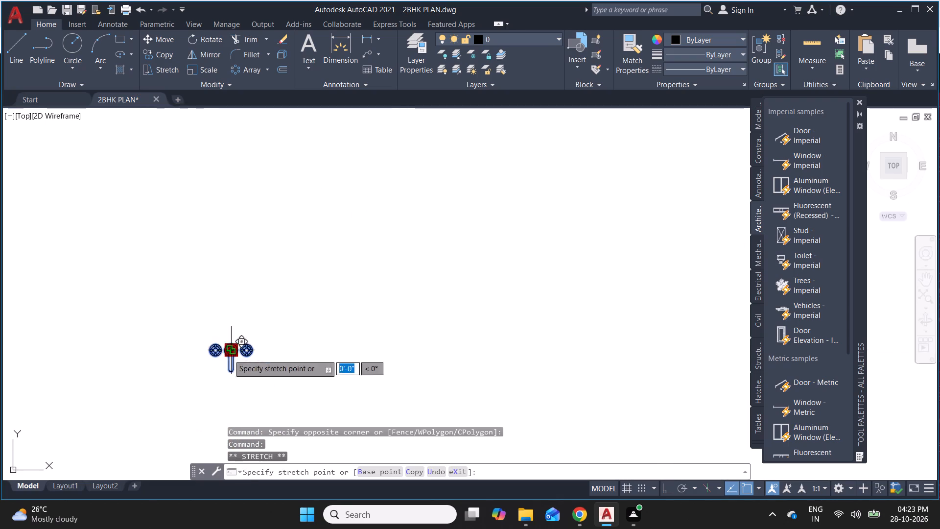
{"action": "scroll", "coordinate": [121, 330], "scroll_direction": "down", "scroll_amount": 5}
{"action": "scroll", "coordinate": [377, 263], "scroll_direction": "up", "scroll_amount": 3}
{"action": "scroll", "coordinate": [445, 225], "scroll_direction": "up", "scroll_amount": 2}
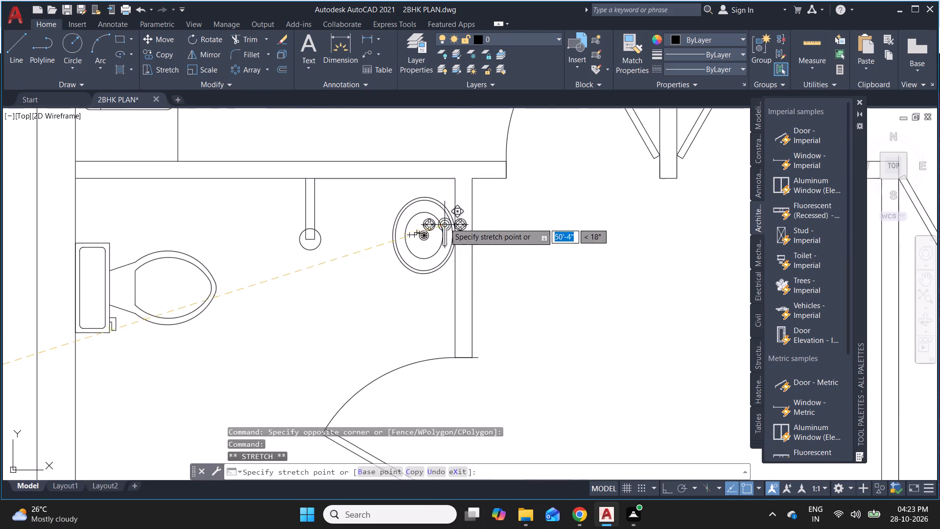
{"action": "scroll", "coordinate": [438, 221], "scroll_direction": "up", "scroll_amount": 2}
{"action": "left_click", "coordinate": [238, 322]}
Rotate the faucet block a quarter turn clockwise with ortho on, so its spout points away from the washbasin's wall.
{"action": "right_click", "coordinate": [238, 325]}
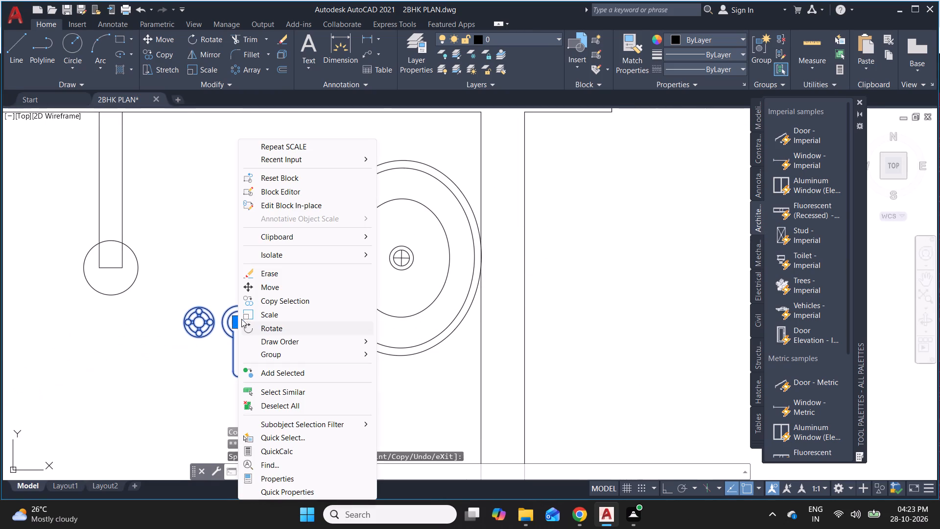
{"action": "left_click", "coordinate": [273, 332]}
{"action": "left_click", "coordinate": [235, 317]}
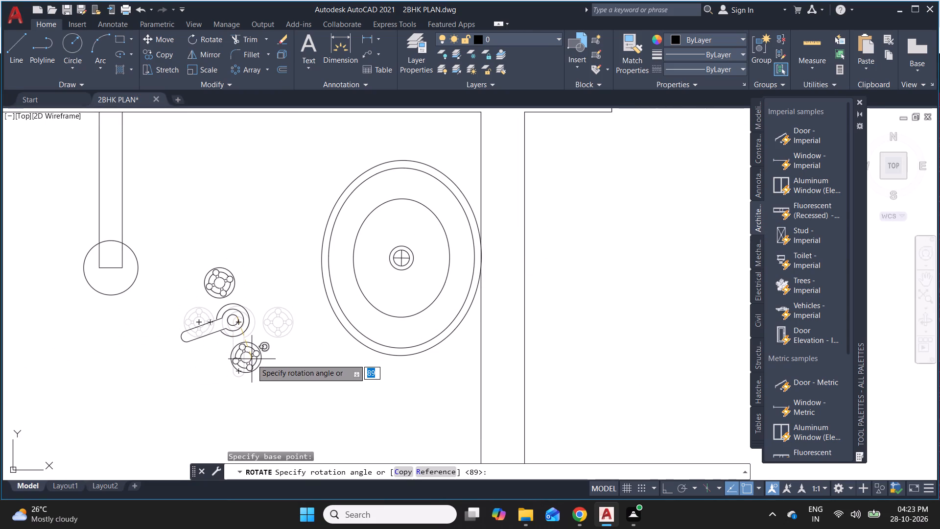
{"action": "key", "text": "F8"}
{"action": "left_click", "coordinate": [231, 384]}
Move the faucet block onto the washbasin with ortho off, so its spout ends at the drain and the handles sit on the wall side.
{"action": "left_click_drag", "start_coordinate": [284, 390], "coordinate": [275, 380]}
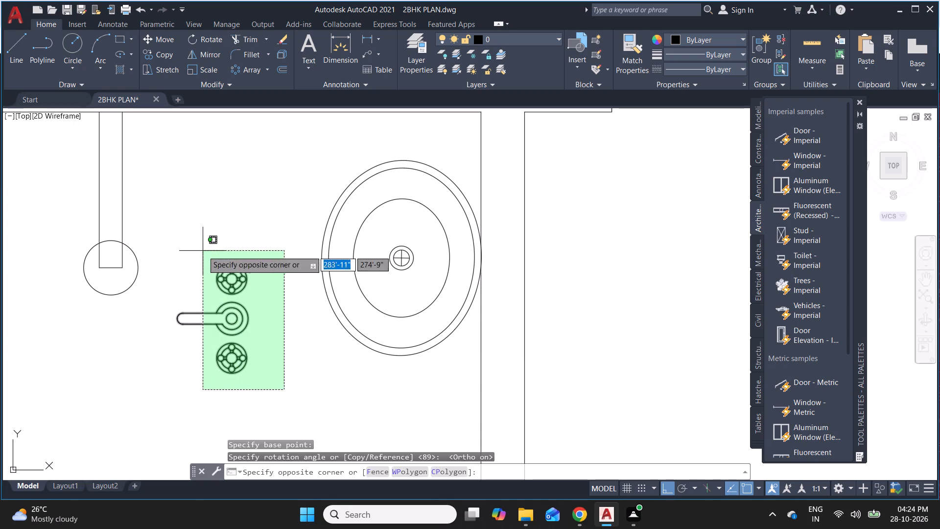
{"action": "left_click", "coordinate": [188, 237]}
{"action": "left_click", "coordinate": [232, 319]}
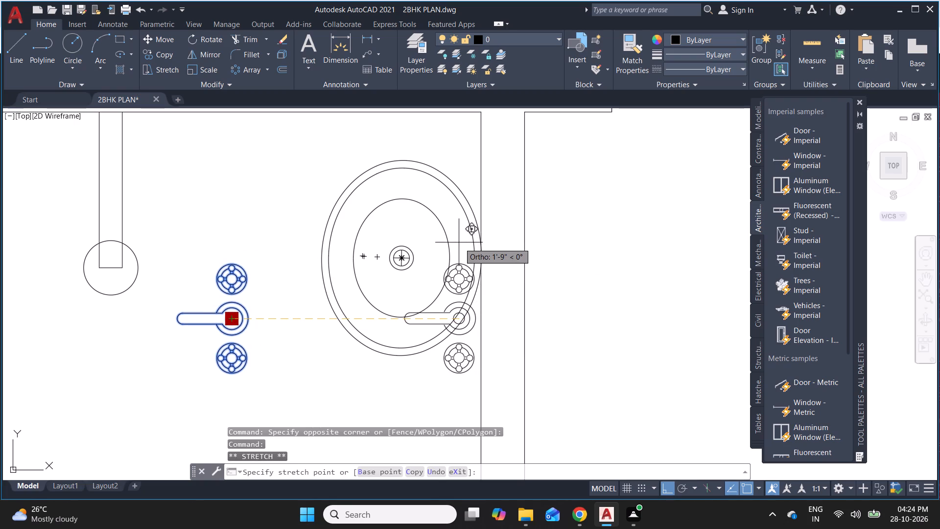
{"action": "key", "text": "F8"}
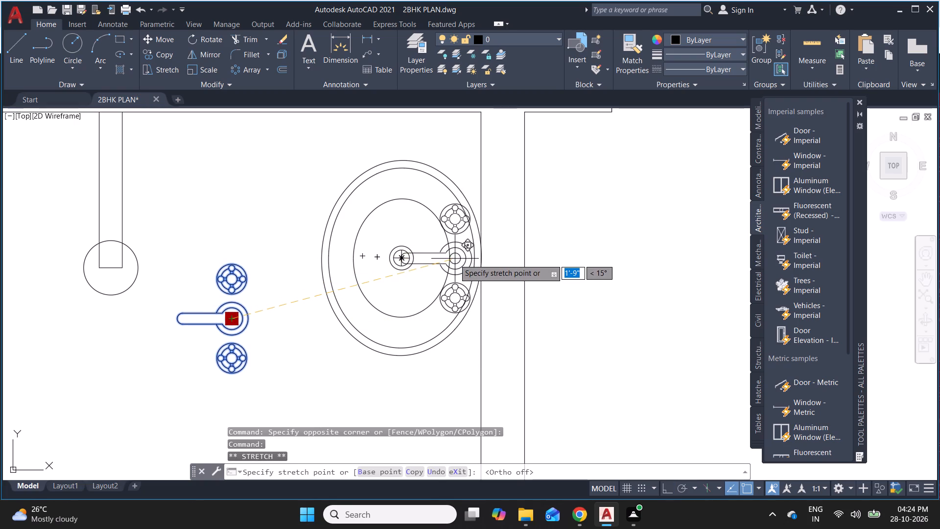
{"action": "left_click", "coordinate": [454, 259]}
{"action": "key", "text": "Escape"}
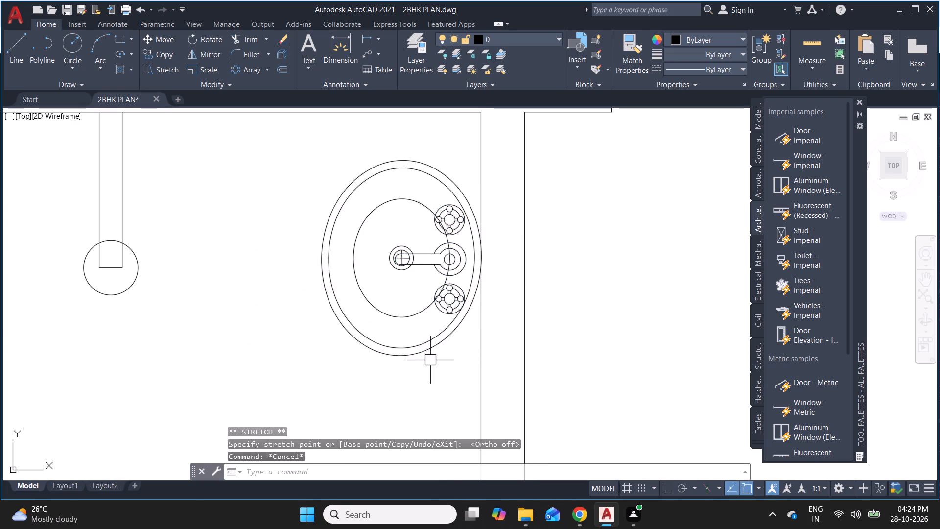
Draw a rectangle about 2' by 1'-9" in the same bathroom's lower corner below the toilet, against both walls.
{"action": "scroll", "coordinate": [409, 351], "scroll_direction": "down", "scroll_amount": 5}
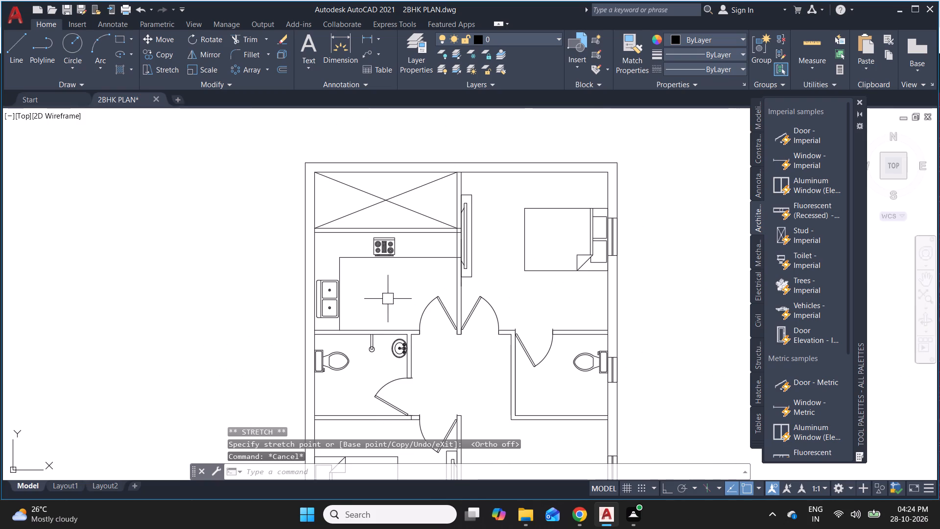
{"action": "scroll", "coordinate": [391, 367], "scroll_direction": "up", "scroll_amount": 3}
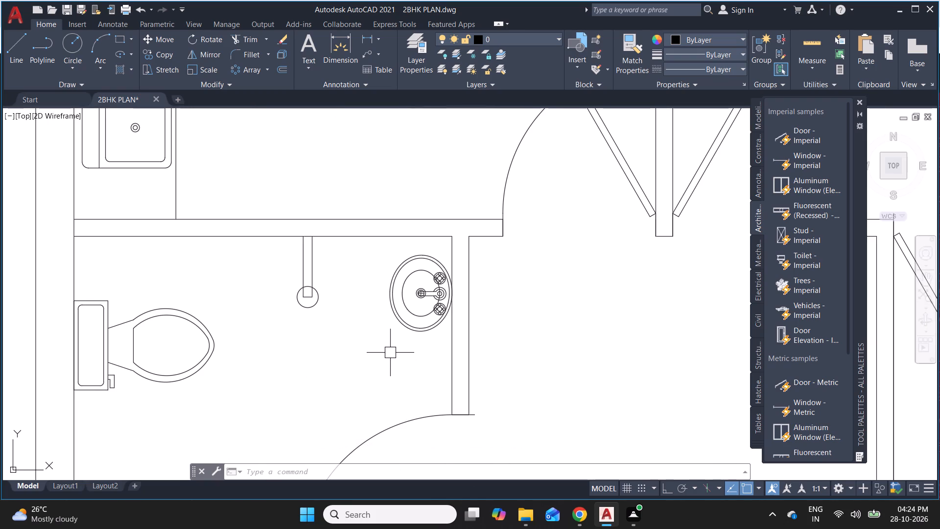
{"action": "scroll", "coordinate": [418, 296], "scroll_direction": "down", "scroll_amount": 1}
{"action": "key", "text": "Escape"}
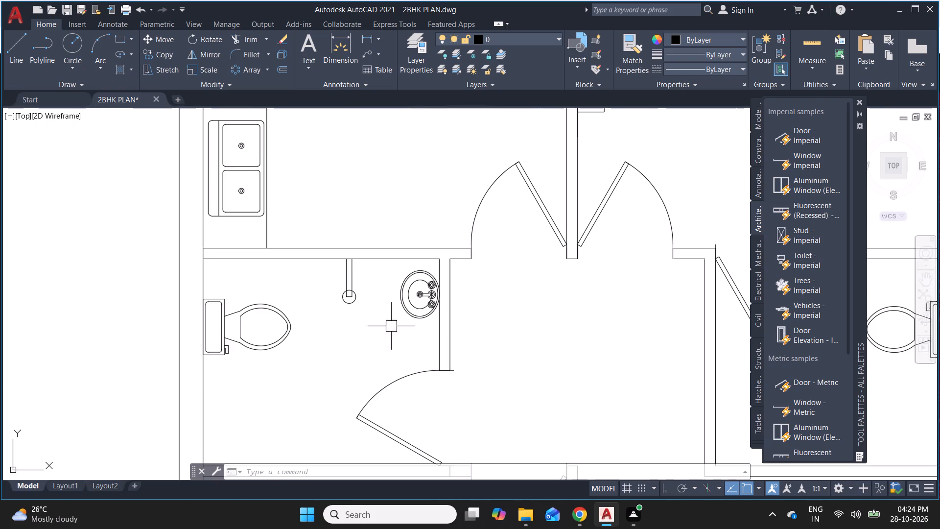
{"action": "key", "text": "Escape"}
{"action": "scroll", "coordinate": [333, 263], "scroll_direction": "down", "scroll_amount": 1}
{"action": "scroll", "coordinate": [303, 408], "scroll_direction": "up", "scroll_amount": 2}
{"action": "type", "text": "REC"}
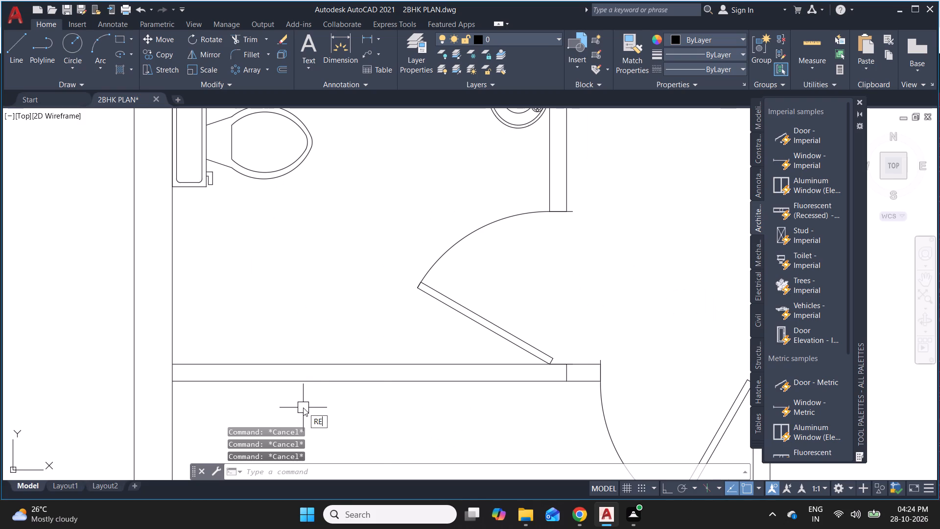
{"action": "key", "text": "space"}
{"action": "left_click_drag", "start_coordinate": [171, 275], "coordinate": [176, 275]}
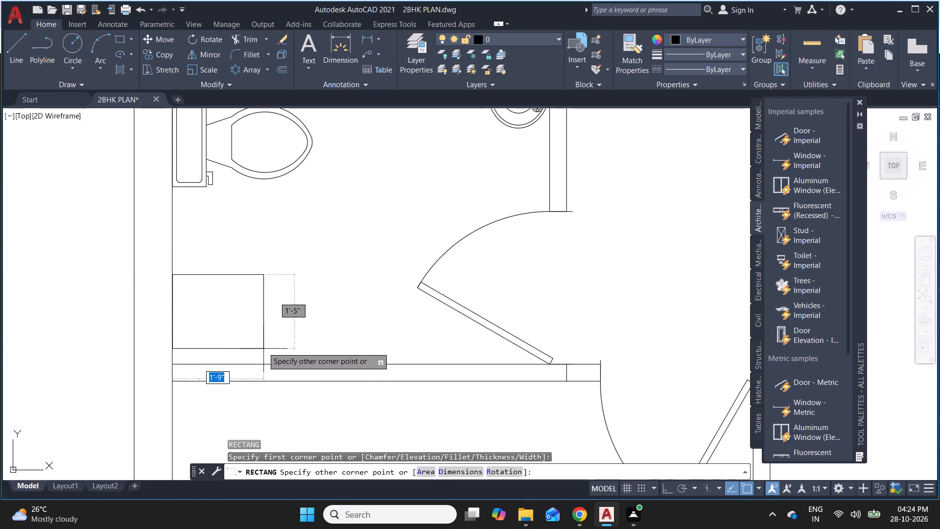
{"action": "left_click", "coordinate": [272, 364]}
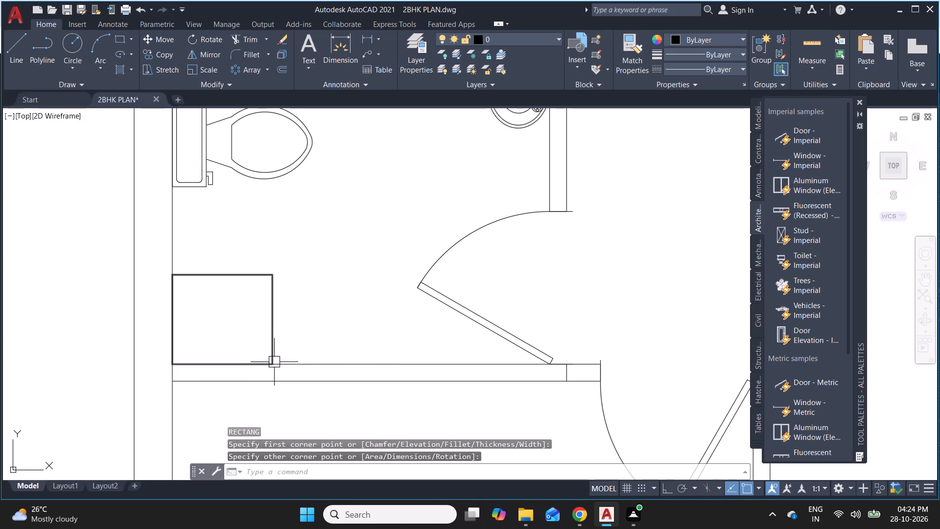
{"action": "key", "text": "Escape"}
{"action": "key", "text": "Escape"}
{"action": "key", "text": "Escape"}
Draw both diagonals across the corner rectangle with lines joining its opposite corners.
{"action": "key", "text": "l"}
{"action": "key", "text": "space"}
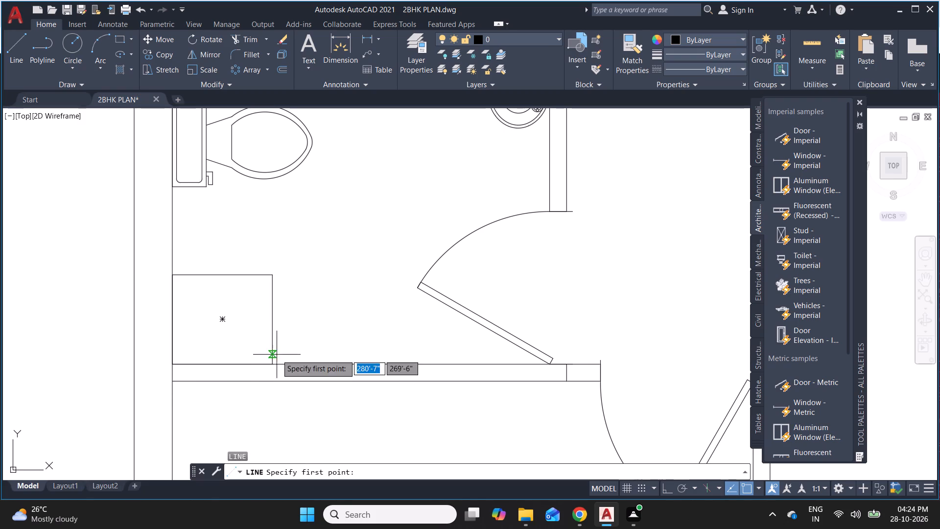
{"action": "left_click", "coordinate": [169, 365]}
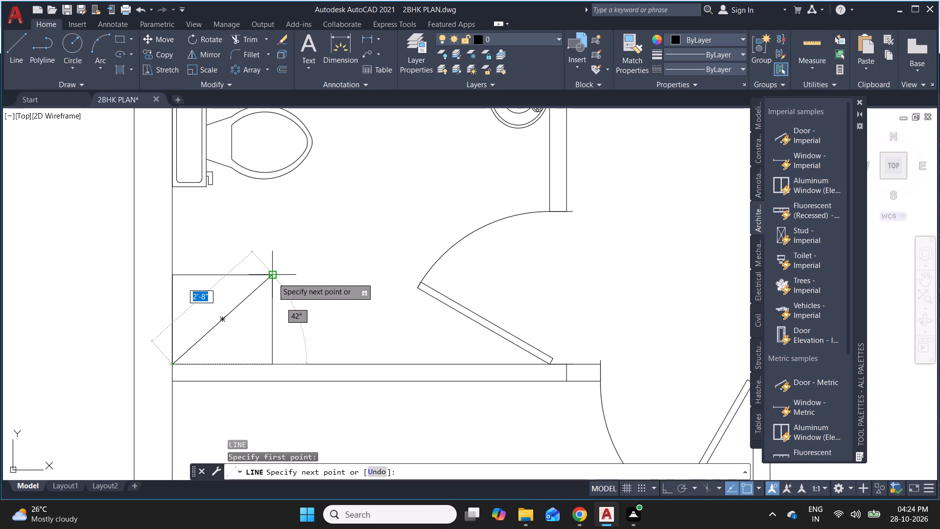
{"action": "left_click", "coordinate": [273, 277]}
{"action": "key", "text": "Escape"}
{"action": "key", "text": "space"}
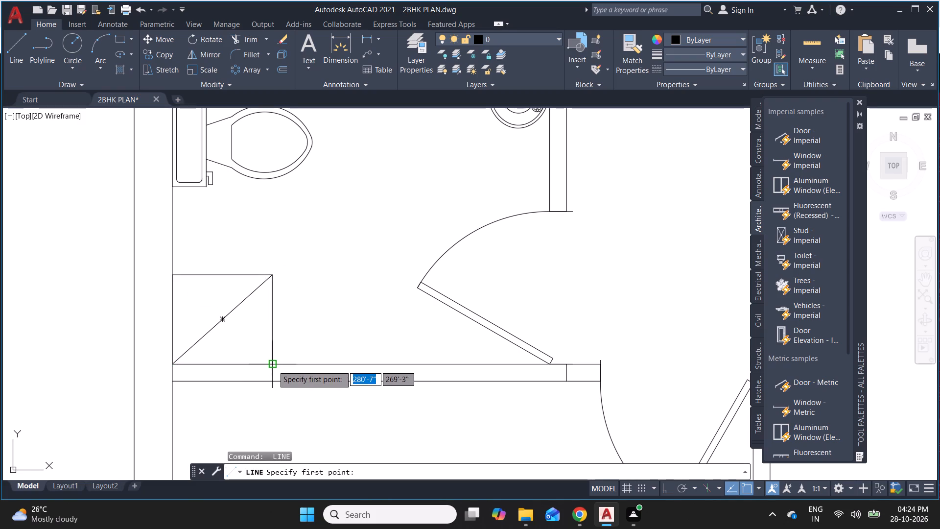
{"action": "left_click", "coordinate": [273, 364]}
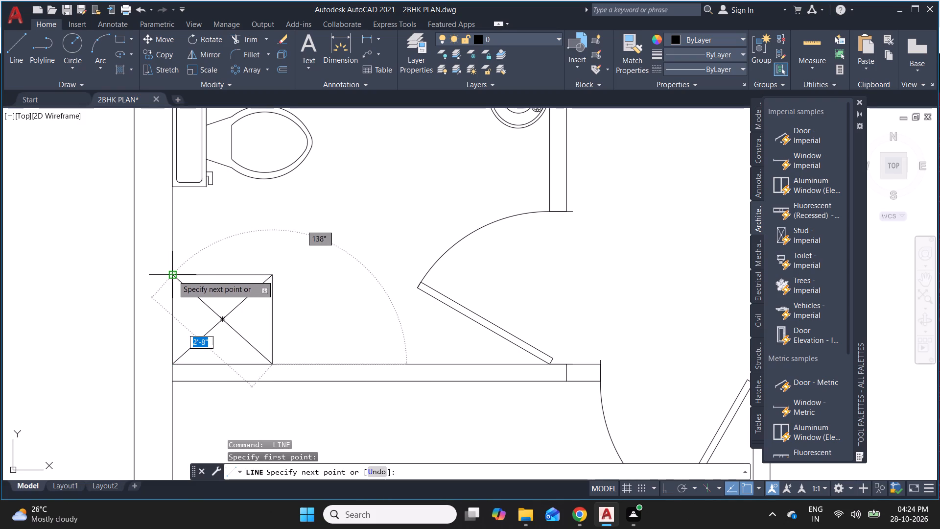
{"action": "left_click", "coordinate": [173, 275]}
{"action": "key", "text": "Escape"}
Draw a shower arm about 1'-11" long and 4" wide with ortho lines, rising from the second bathroom's lower wall near its middle.
{"action": "scroll", "coordinate": [317, 353], "scroll_direction": "down", "scroll_amount": 3}
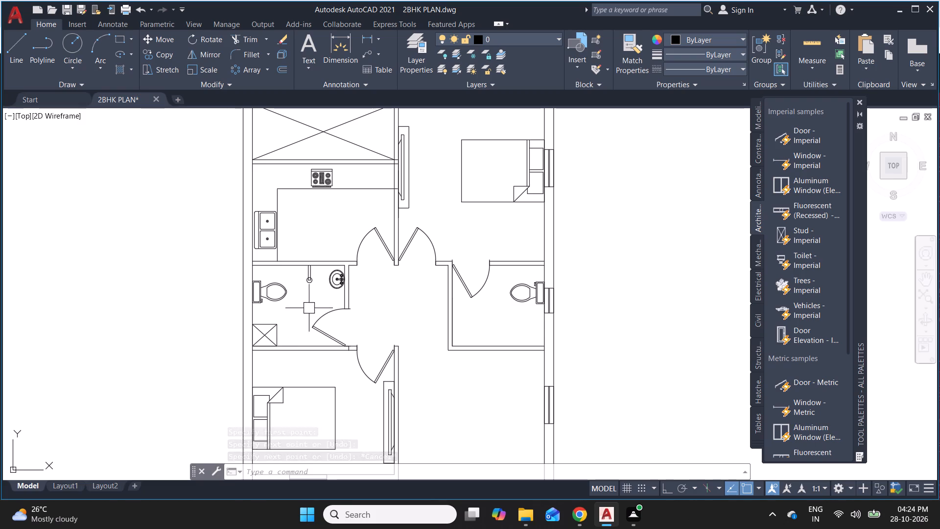
{"action": "scroll", "coordinate": [538, 399], "scroll_direction": "up", "scroll_amount": 3}
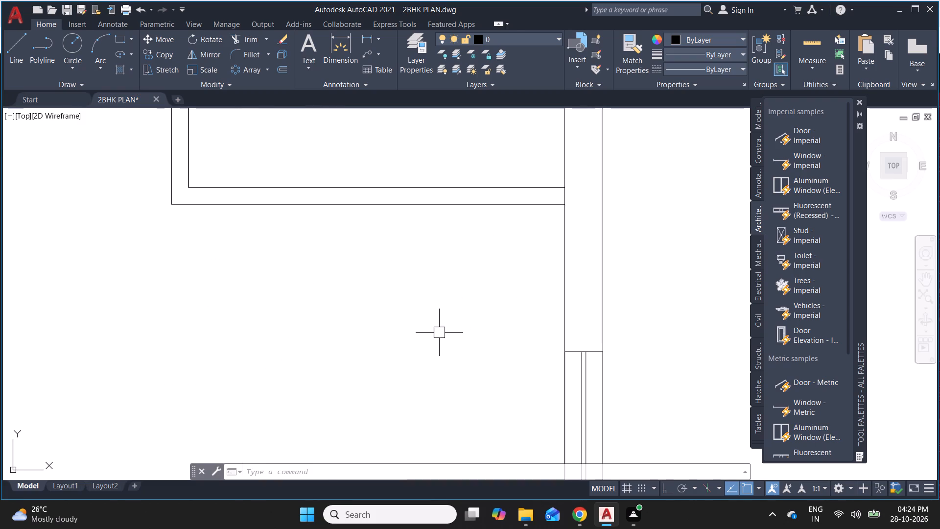
{"action": "scroll", "coordinate": [439, 335], "scroll_direction": "down", "scroll_amount": 1}
{"action": "key", "text": "l"}
{"action": "key", "text": "space"}
{"action": "scroll", "coordinate": [383, 223], "scroll_direction": "down", "scroll_amount": 1}
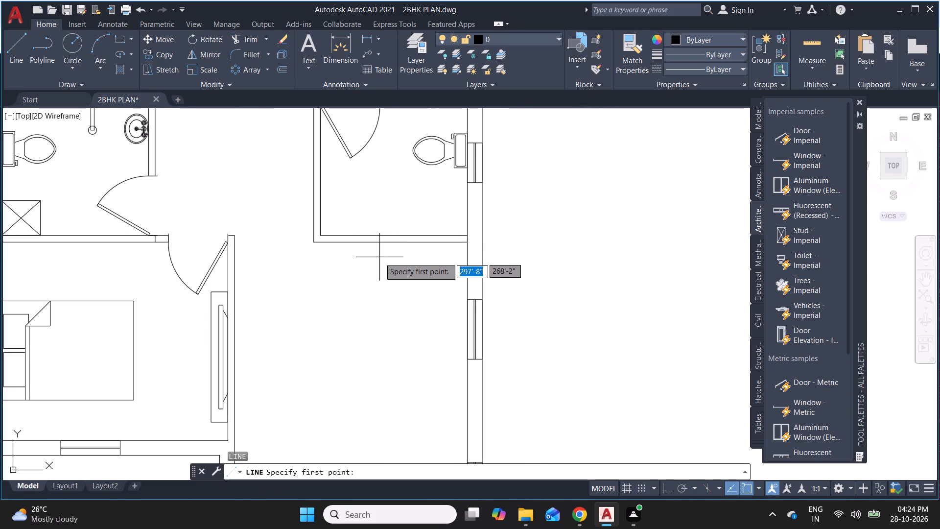
{"action": "scroll", "coordinate": [386, 224], "scroll_direction": "up", "scroll_amount": 3}
{"action": "scroll", "coordinate": [418, 269], "scroll_direction": "down", "scroll_amount": 1}
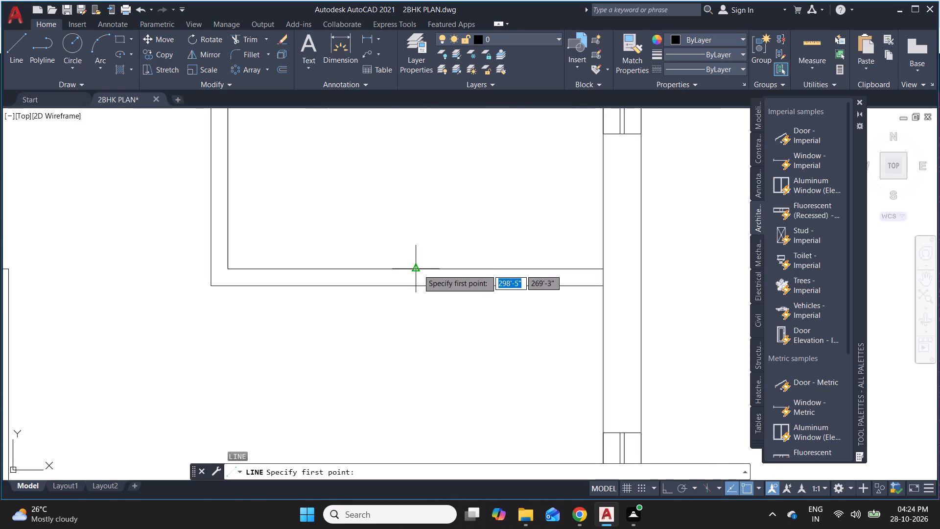
{"action": "scroll", "coordinate": [407, 264], "scroll_direction": "down", "scroll_amount": 1}
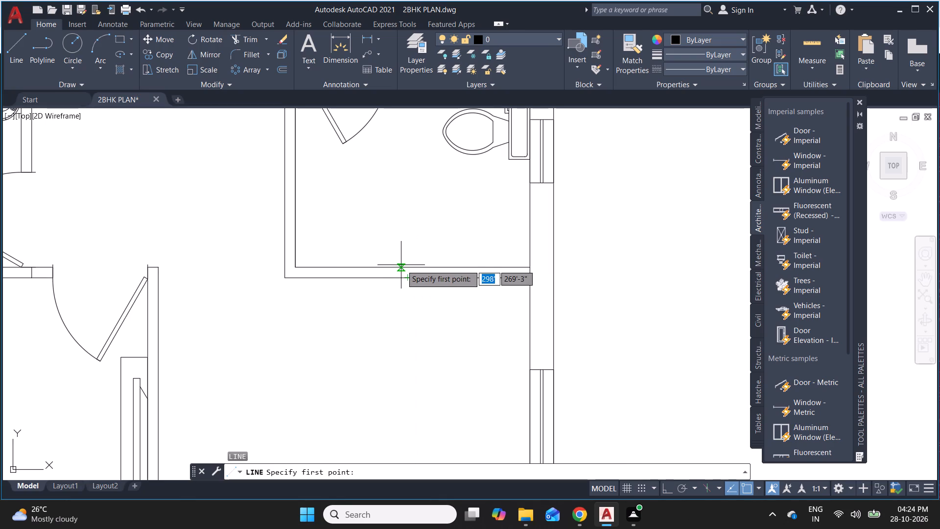
{"action": "left_click", "coordinate": [404, 265]}
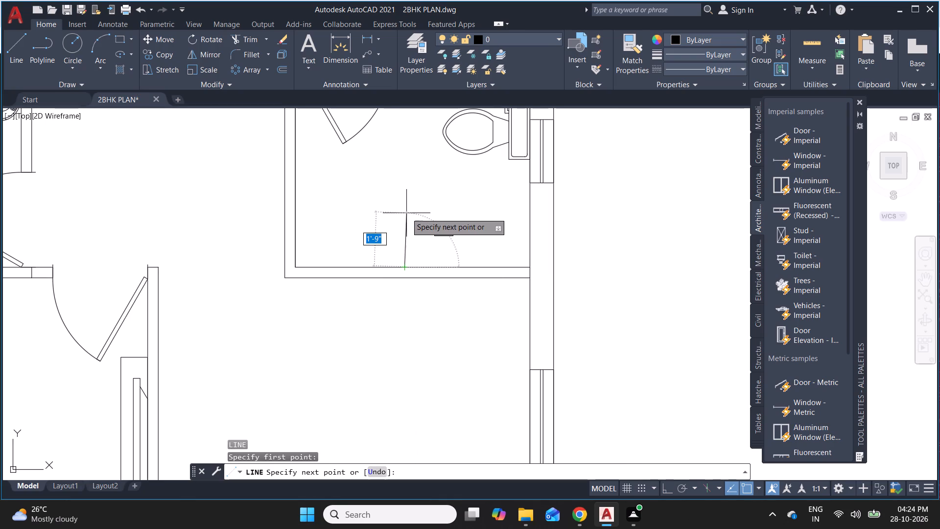
{"action": "key", "text": "F8"}
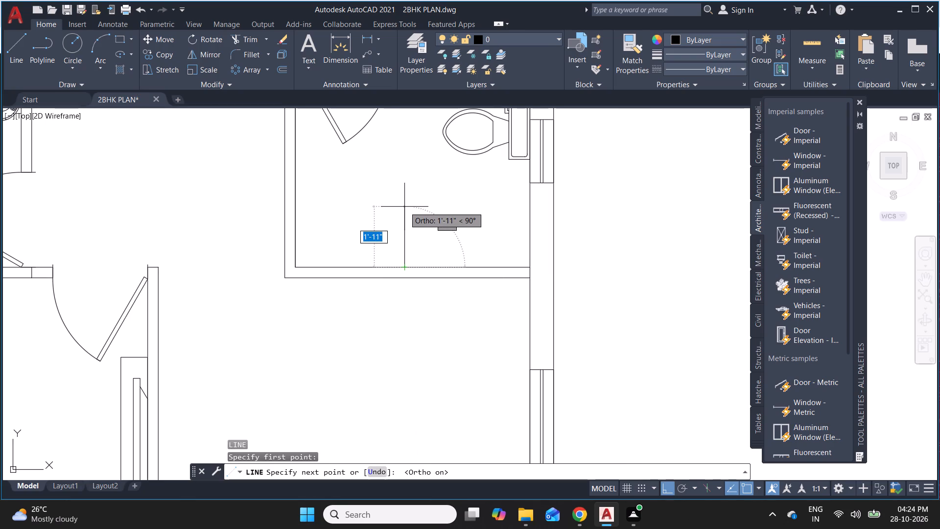
{"action": "left_click", "coordinate": [402, 204]}
{"action": "left_click", "coordinate": [385, 206]}
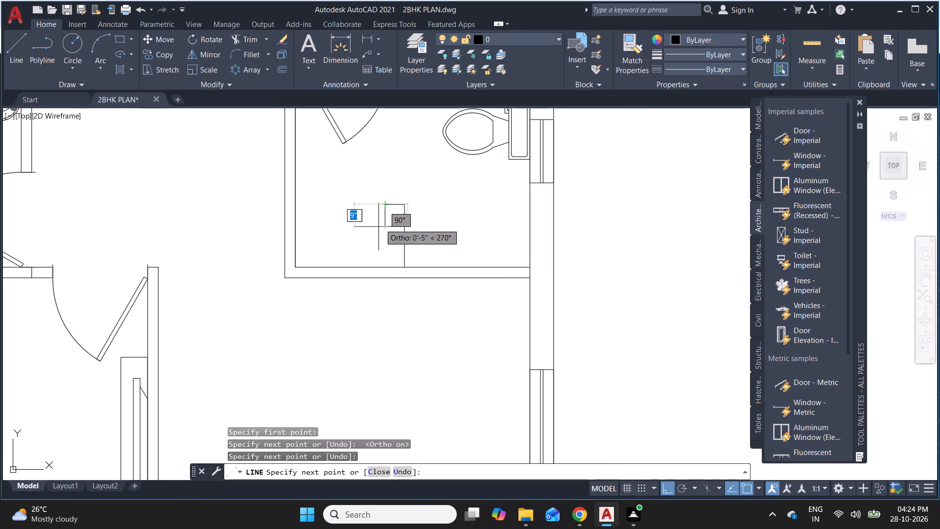
{"action": "key", "text": "ctrl+z"}
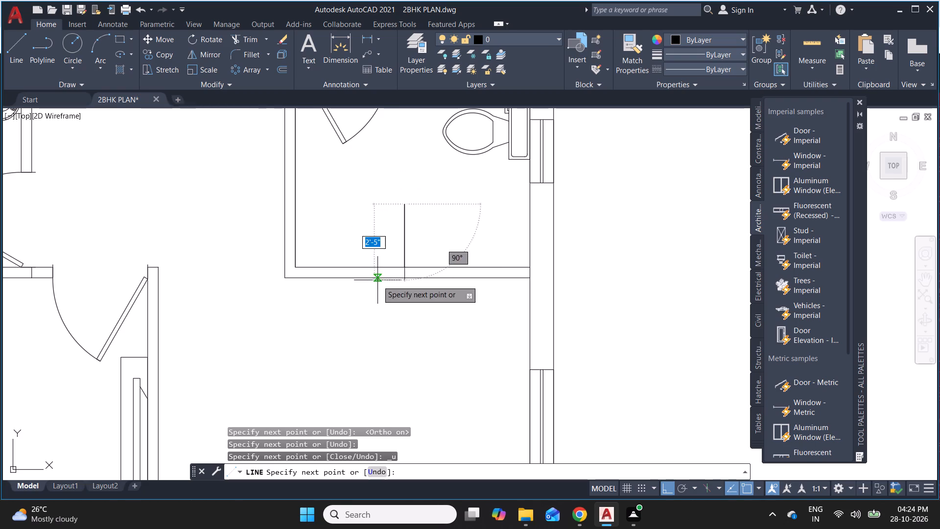
{"action": "left_click", "coordinate": [394, 215]}
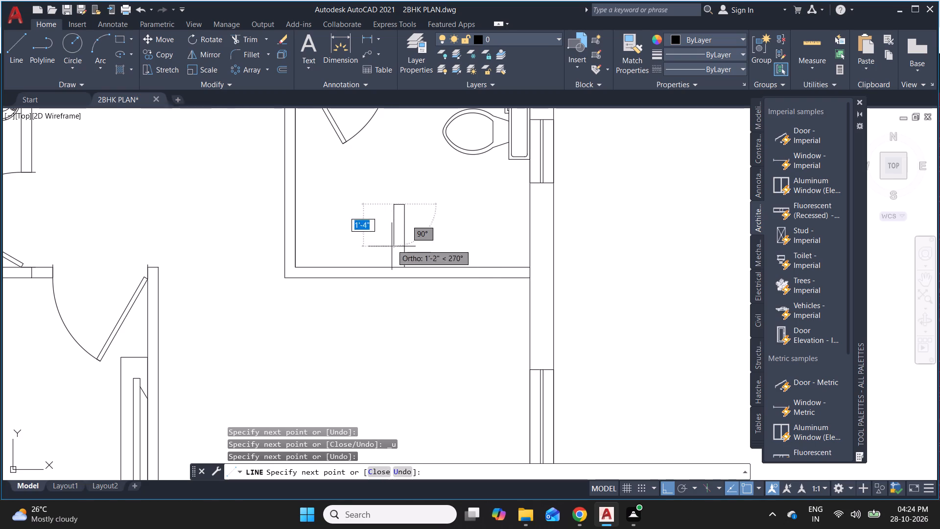
{"action": "left_click", "coordinate": [396, 264]}
{"action": "key", "text": "Escape"}
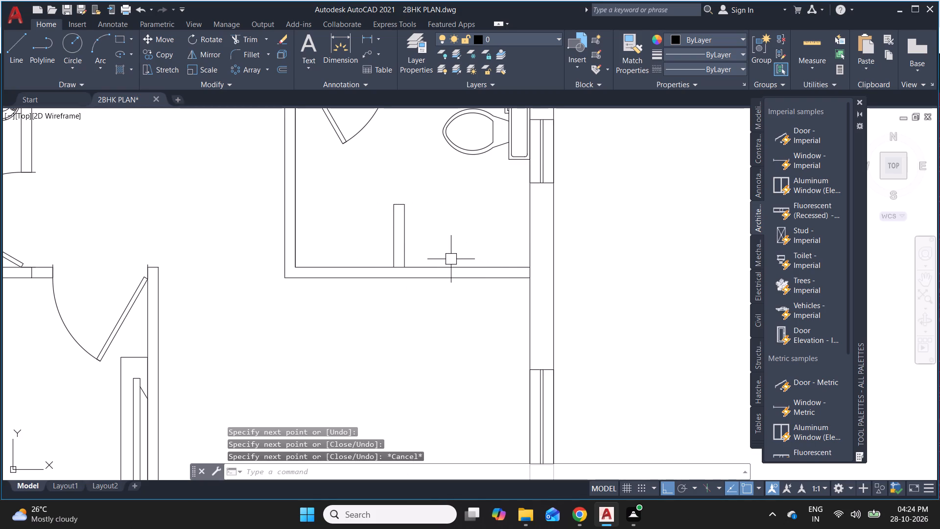
Draw a shower head circle of about 8" radius, centred just inside the free end of the new arm.
{"action": "key", "text": "c"}
{"action": "key", "text": "space"}
{"action": "scroll", "coordinate": [406, 206], "scroll_direction": "up", "scroll_amount": 3}
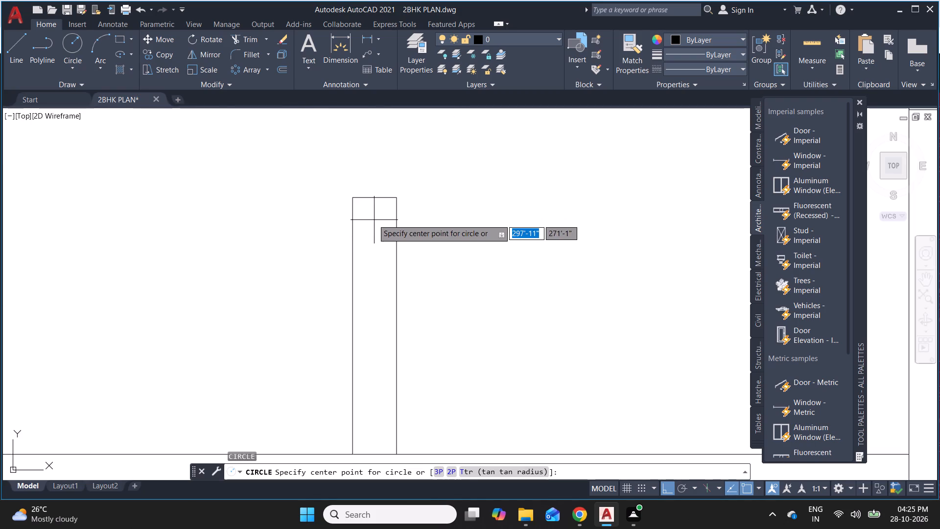
{"action": "left_click", "coordinate": [373, 215]}
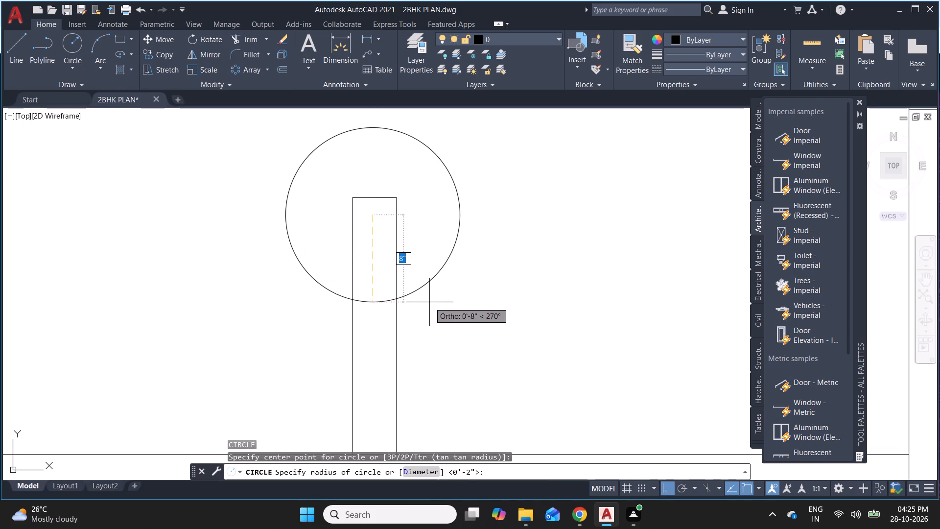
{"action": "left_click", "coordinate": [429, 301]}
{"action": "scroll", "coordinate": [517, 297], "scroll_direction": "down", "scroll_amount": 4}
{"action": "key", "text": "Escape"}
{"action": "key", "text": "Escape"}
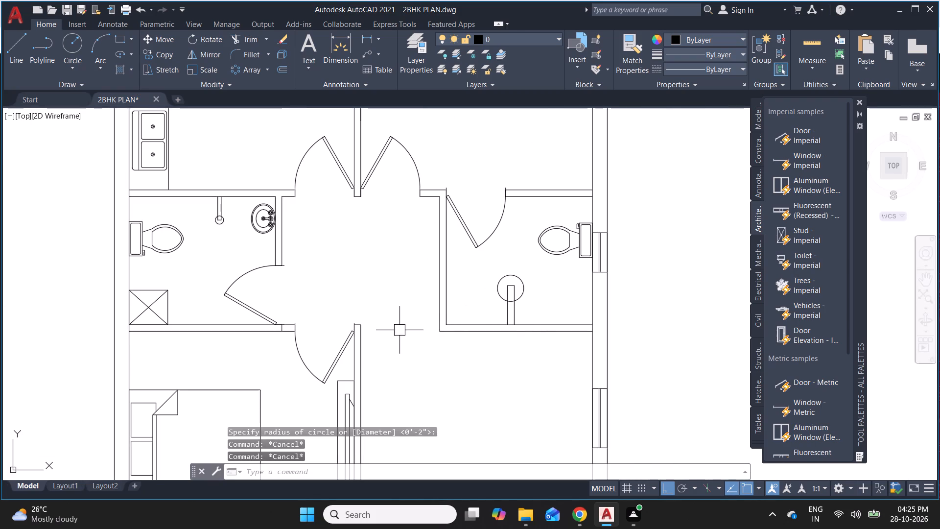
Scale the second bathroom's shower arm and head down about the head's centre to roughly half their size.
{"action": "left_click", "coordinate": [521, 310]}
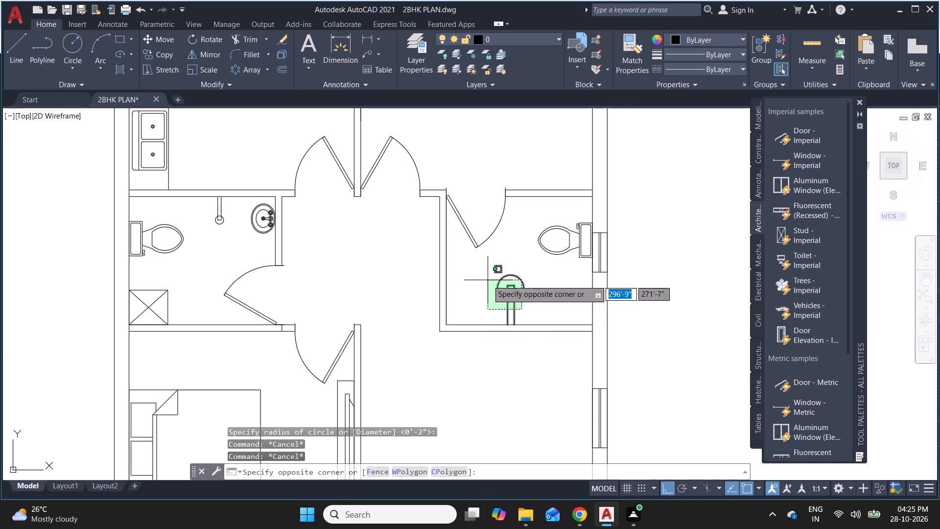
{"action": "left_click", "coordinate": [488, 280]}
{"action": "key", "text": "s"}
{"action": "type", "text": "C"}
{"action": "key", "text": "space"}
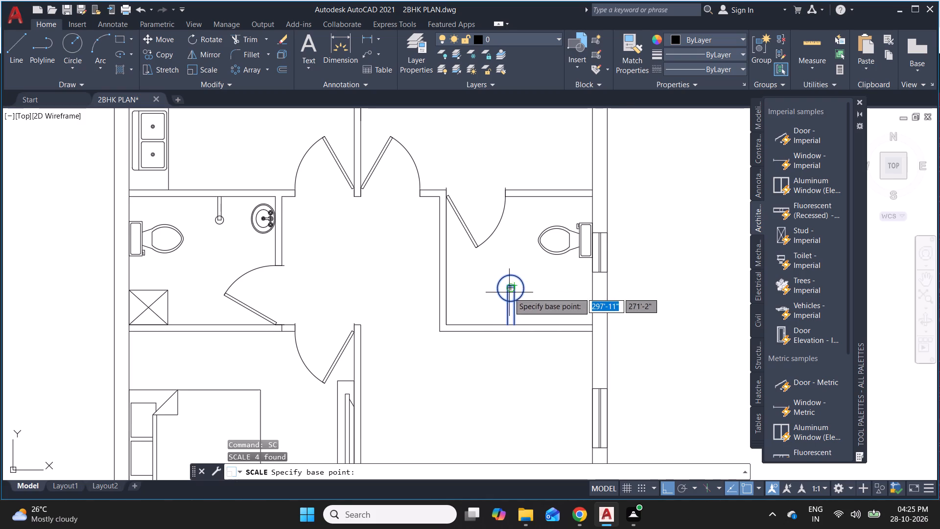
{"action": "left_click", "coordinate": [509, 292]}
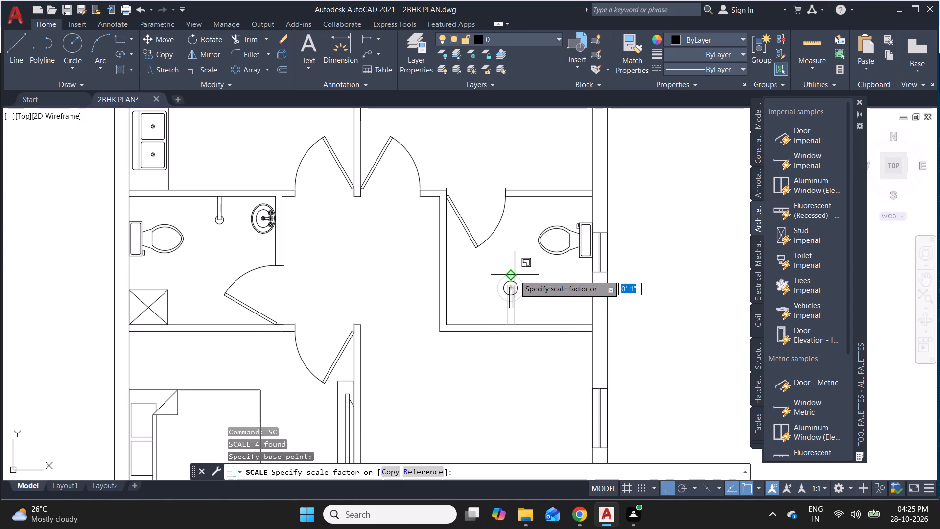
{"action": "left_click", "coordinate": [516, 271]}
Move the reduced shower down so the base of its arm meets the second bathroom's lower wall, and clear the selection.
{"action": "left_click_drag", "start_coordinate": [538, 310], "coordinate": [533, 309]}
{"action": "left_click", "coordinate": [490, 270]}
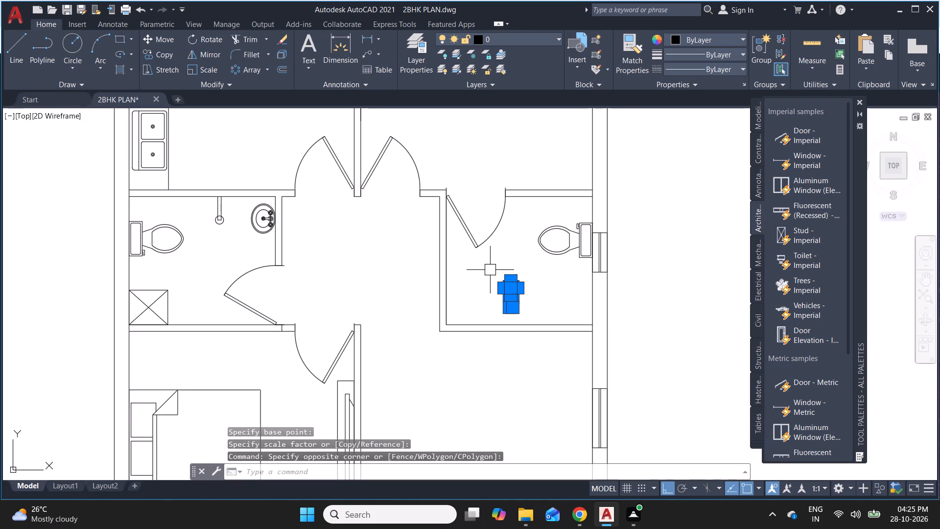
{"action": "key", "text": "m"}
{"action": "key", "text": "space"}
{"action": "scroll", "coordinate": [510, 287], "scroll_direction": "up", "scroll_amount": 4}
{"action": "scroll", "coordinate": [513, 310], "scroll_direction": "down", "scroll_amount": 2}
{"action": "left_click", "coordinate": [518, 354]}
{"action": "scroll", "coordinate": [509, 343], "scroll_direction": "down", "scroll_amount": 1}
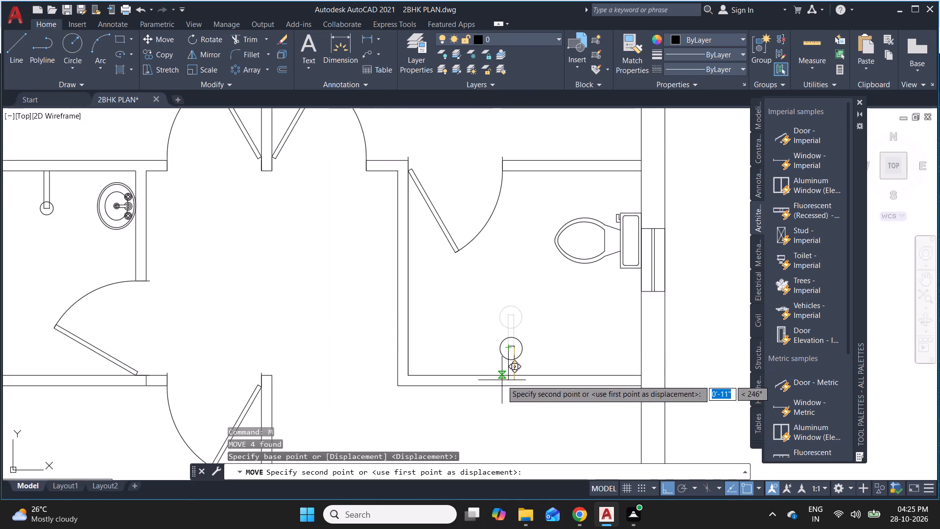
{"action": "scroll", "coordinate": [505, 377], "scroll_direction": "up", "scroll_amount": 3}
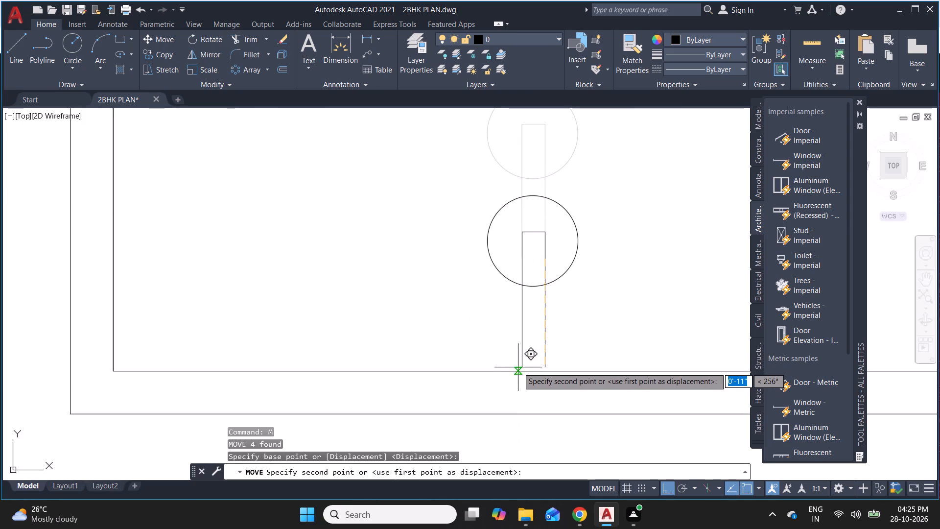
{"action": "left_click", "coordinate": [518, 367]}
{"action": "key", "text": "Escape"}
{"action": "key", "text": "grave"}
{"action": "scroll", "coordinate": [588, 387], "scroll_direction": "down", "scroll_amount": 4}
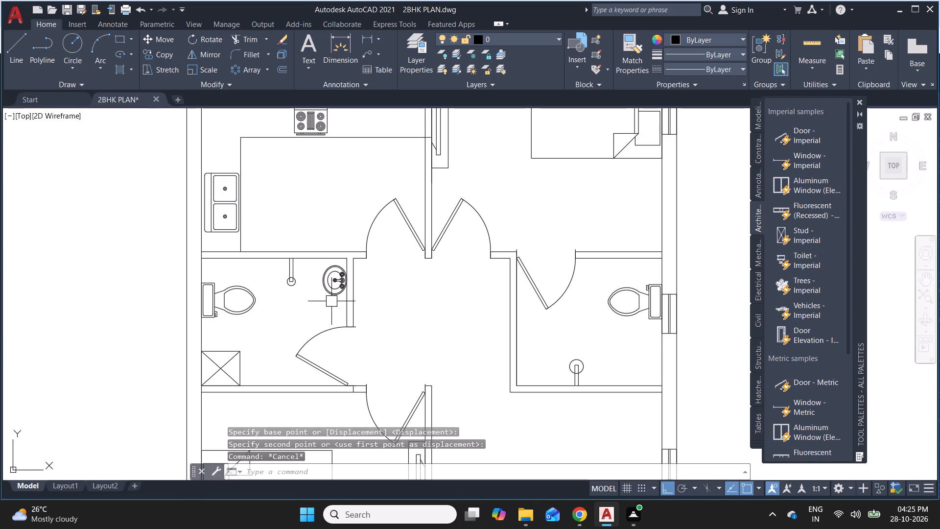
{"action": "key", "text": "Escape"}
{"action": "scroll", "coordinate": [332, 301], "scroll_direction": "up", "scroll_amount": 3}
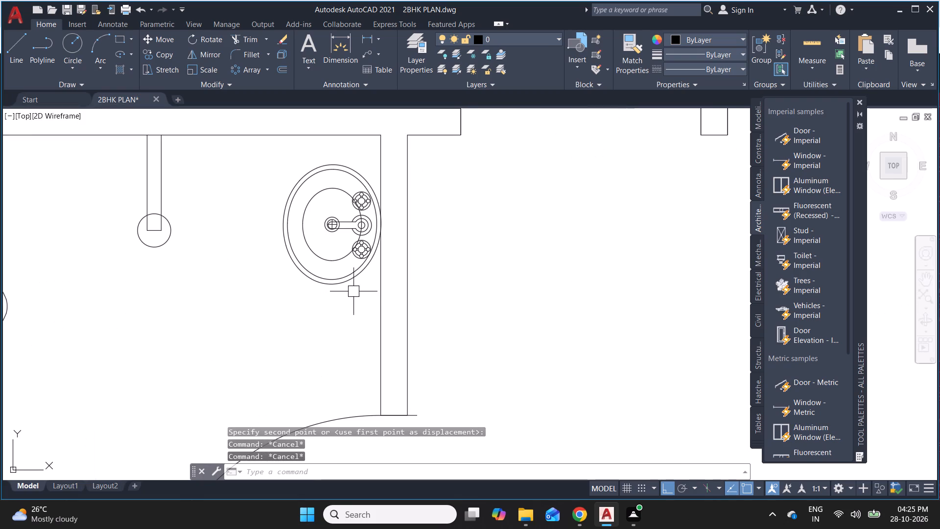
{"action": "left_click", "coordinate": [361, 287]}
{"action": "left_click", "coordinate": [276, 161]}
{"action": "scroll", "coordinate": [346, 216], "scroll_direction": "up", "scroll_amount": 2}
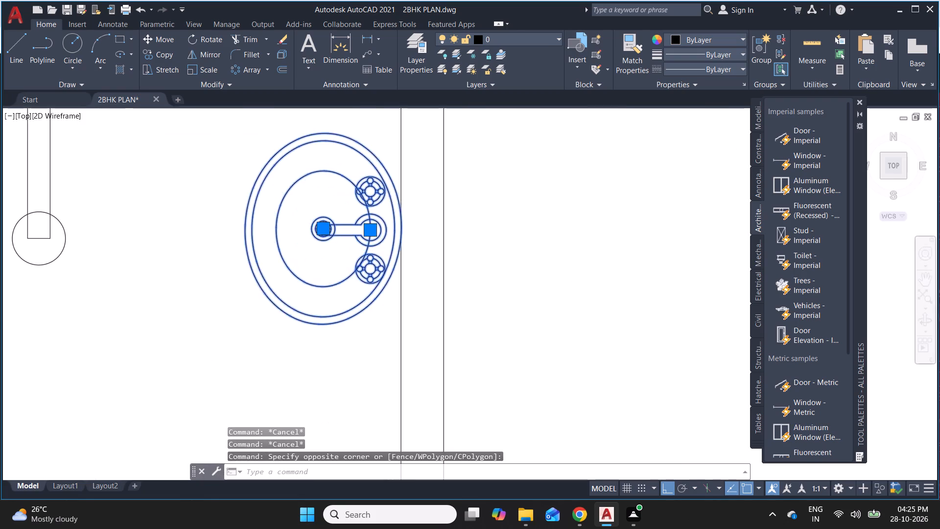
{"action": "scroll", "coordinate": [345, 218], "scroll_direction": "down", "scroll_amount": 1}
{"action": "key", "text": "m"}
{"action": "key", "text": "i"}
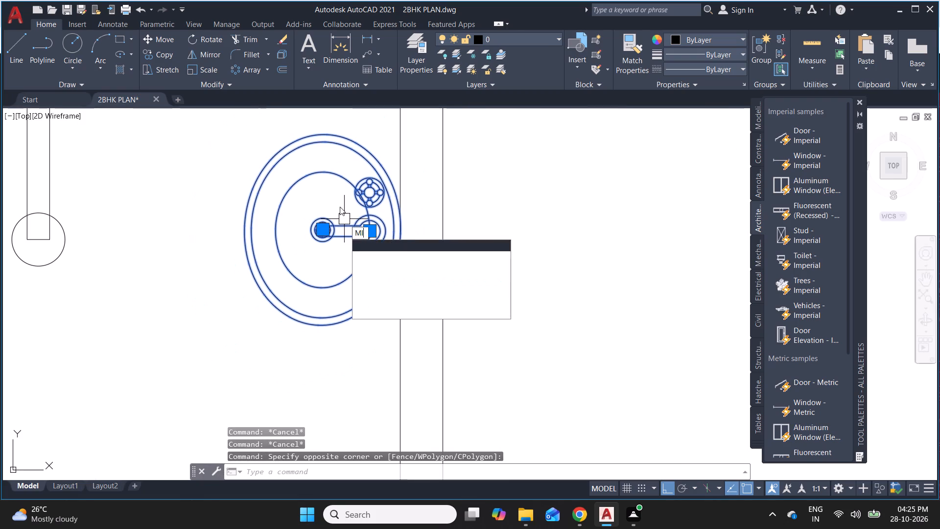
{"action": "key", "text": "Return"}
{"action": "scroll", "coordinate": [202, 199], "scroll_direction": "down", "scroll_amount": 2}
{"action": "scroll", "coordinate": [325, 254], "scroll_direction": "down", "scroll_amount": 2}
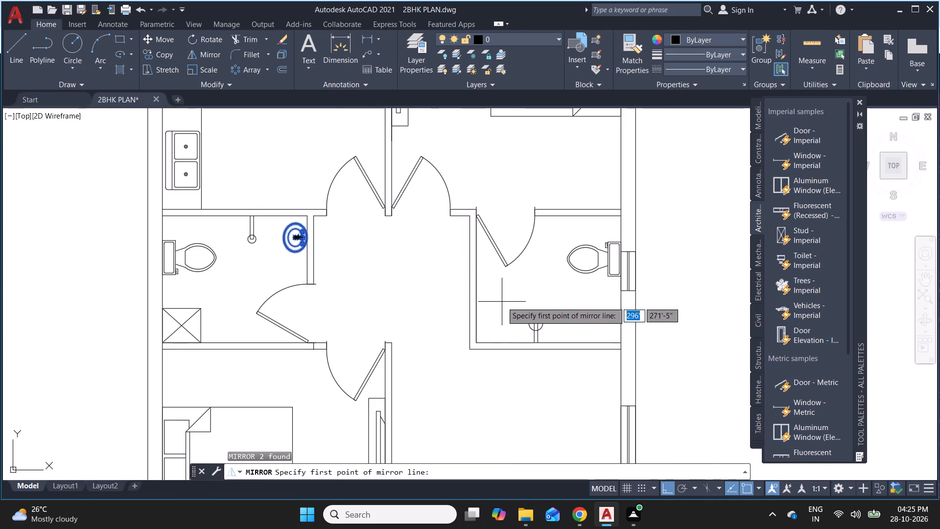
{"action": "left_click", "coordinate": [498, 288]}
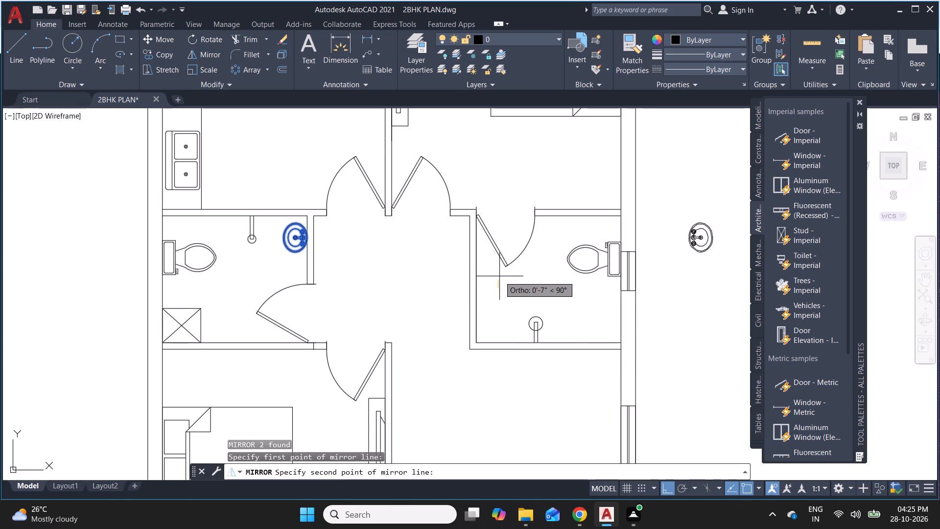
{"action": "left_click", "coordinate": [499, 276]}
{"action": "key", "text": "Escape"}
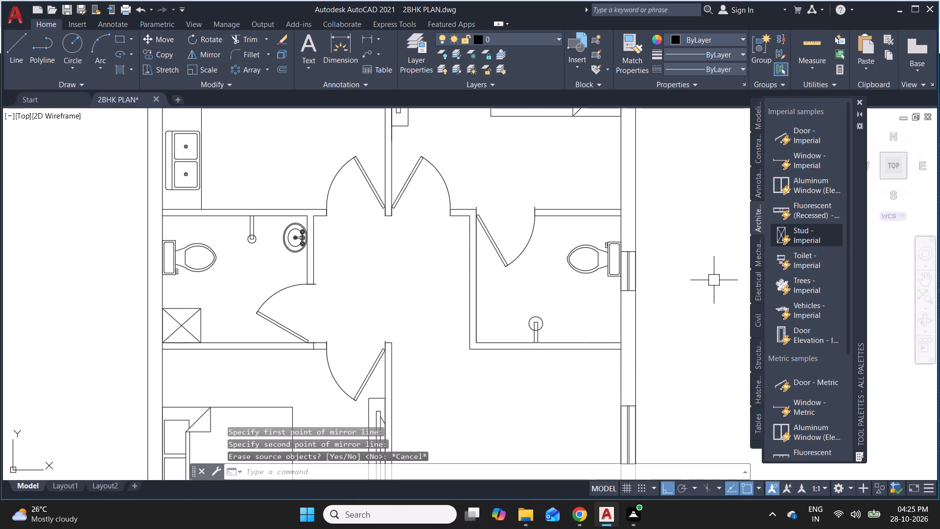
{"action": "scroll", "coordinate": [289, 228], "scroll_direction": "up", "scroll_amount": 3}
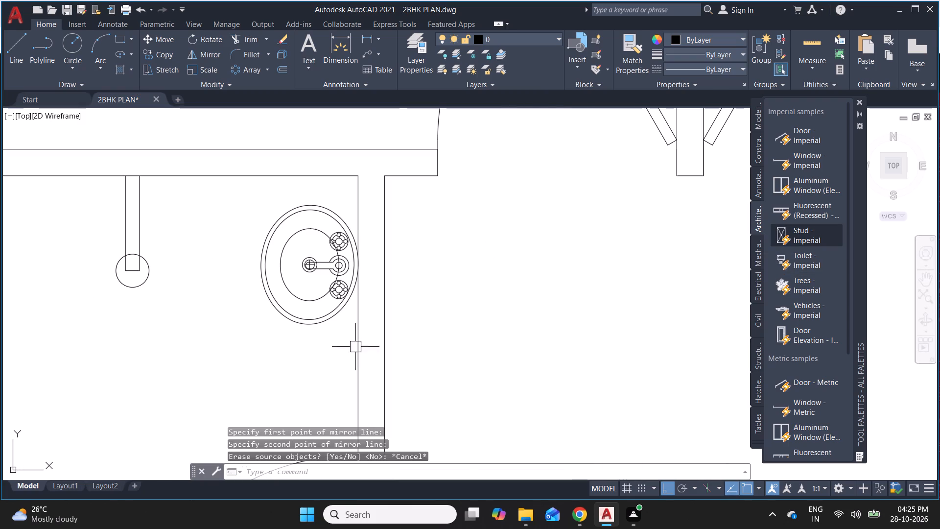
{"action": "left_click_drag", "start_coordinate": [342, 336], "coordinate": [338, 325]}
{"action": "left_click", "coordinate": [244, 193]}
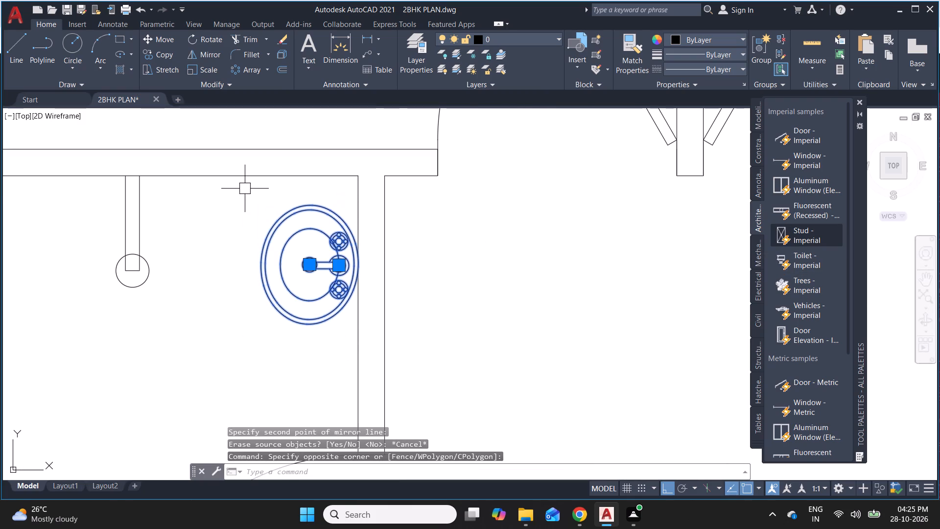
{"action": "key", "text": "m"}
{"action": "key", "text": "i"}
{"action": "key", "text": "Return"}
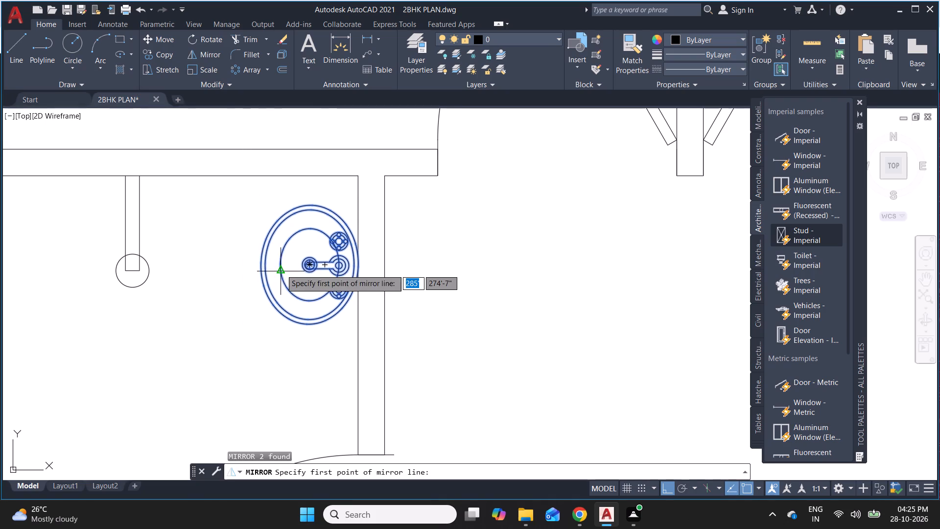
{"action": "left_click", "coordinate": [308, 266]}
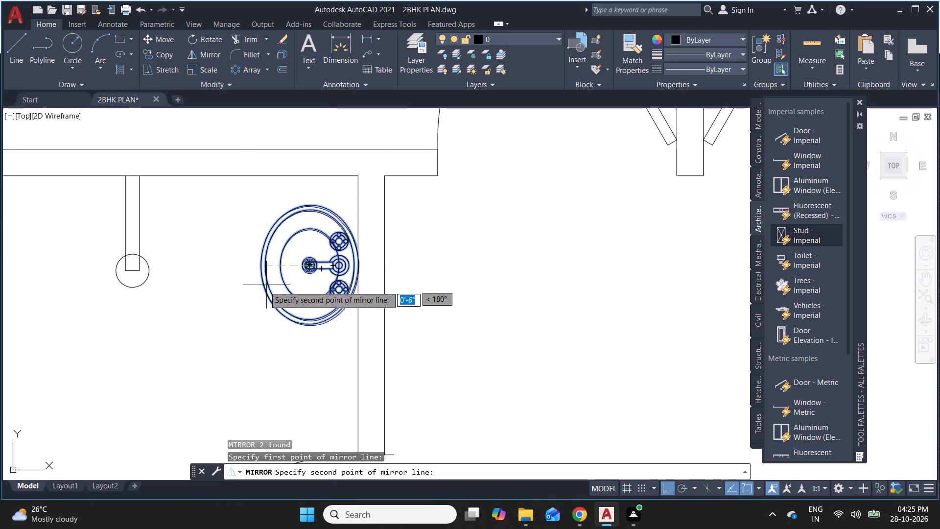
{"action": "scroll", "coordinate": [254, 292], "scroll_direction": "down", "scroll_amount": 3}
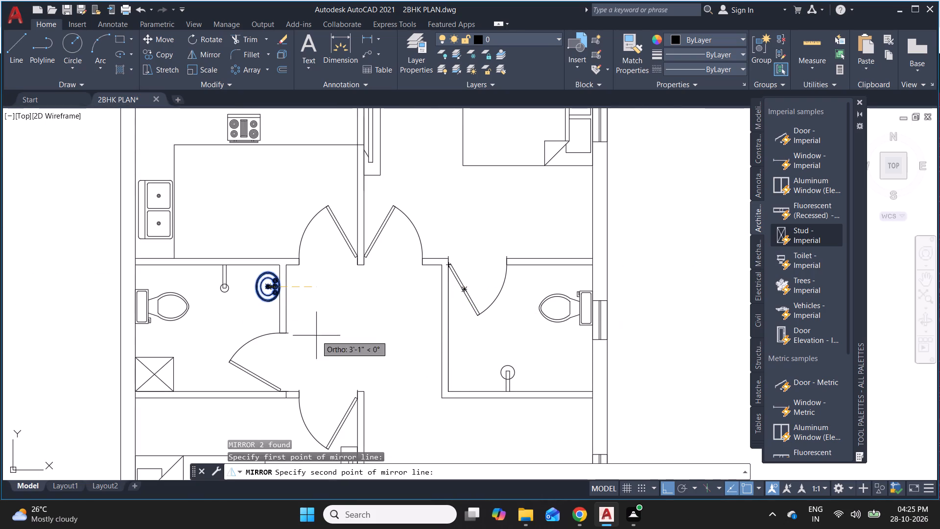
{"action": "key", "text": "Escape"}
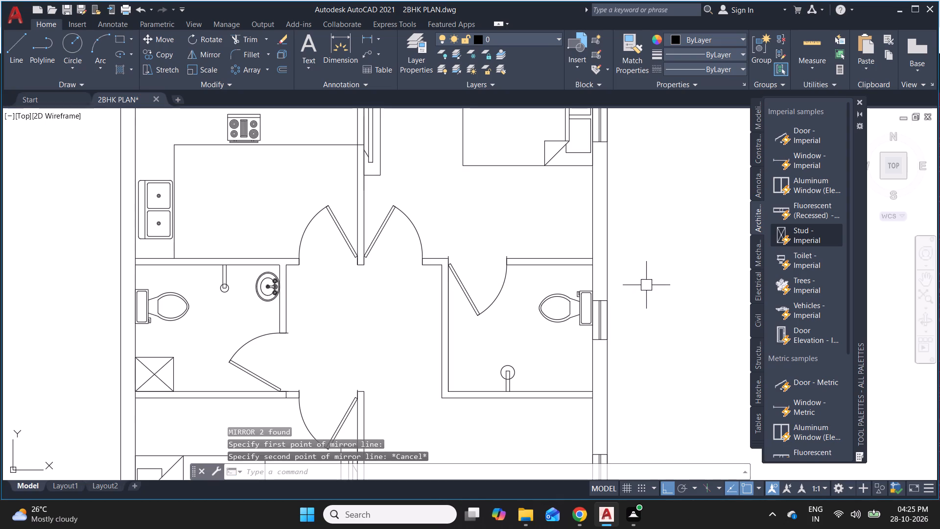
Mirror the first bathroom's washbasin and faucet across a vertical line in the hallway into the second bathroom, keeping the originals.
{"action": "scroll", "coordinate": [272, 269], "scroll_direction": "up", "scroll_amount": 3}
{"action": "left_click", "coordinate": [292, 396]}
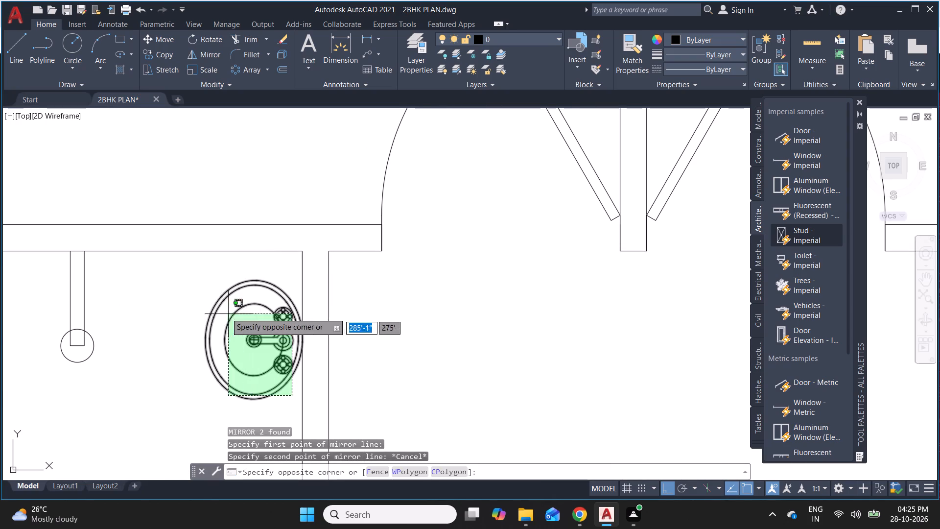
{"action": "left_click", "coordinate": [190, 267]}
{"action": "scroll", "coordinate": [176, 268], "scroll_direction": "down", "scroll_amount": 2}
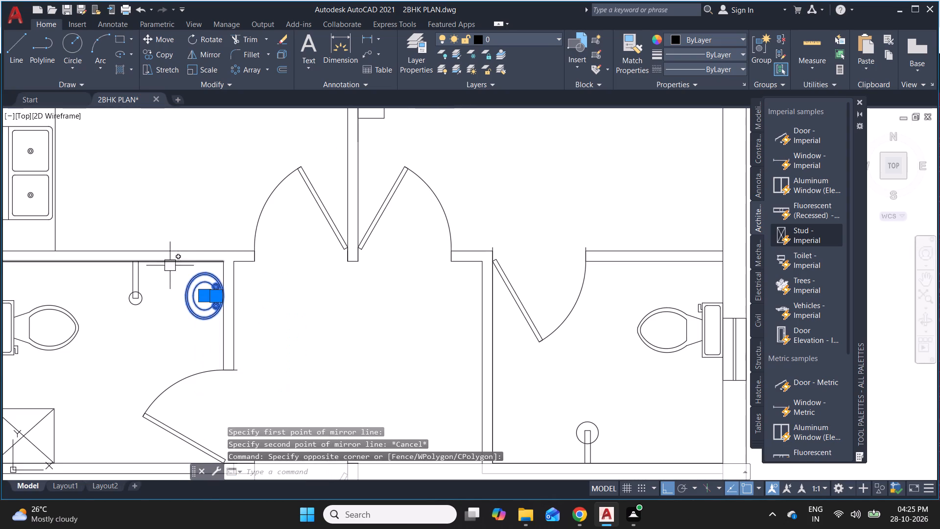
{"action": "key", "text": "m"}
{"action": "key", "text": "i"}
{"action": "key", "text": "Return"}
{"action": "scroll", "coordinate": [364, 299], "scroll_direction": "down", "scroll_amount": 2}
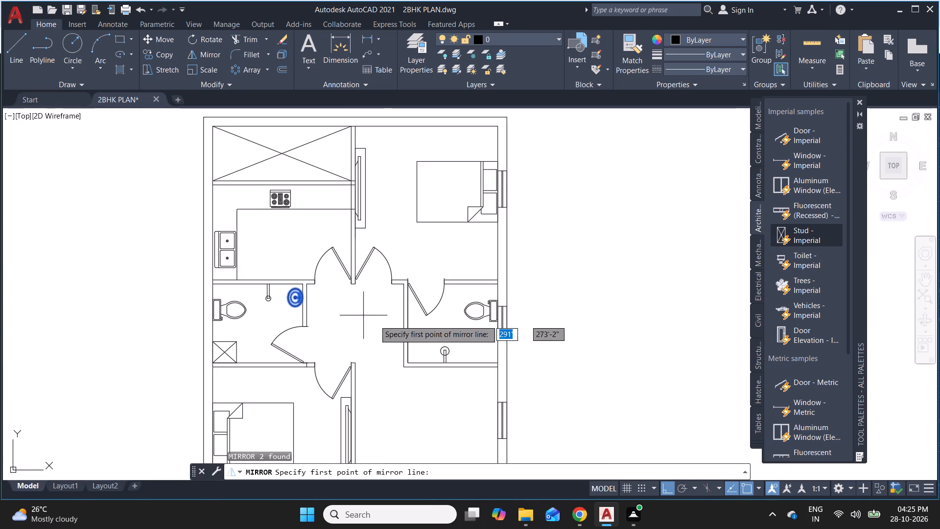
{"action": "scroll", "coordinate": [418, 335], "scroll_direction": "up", "scroll_amount": 2}
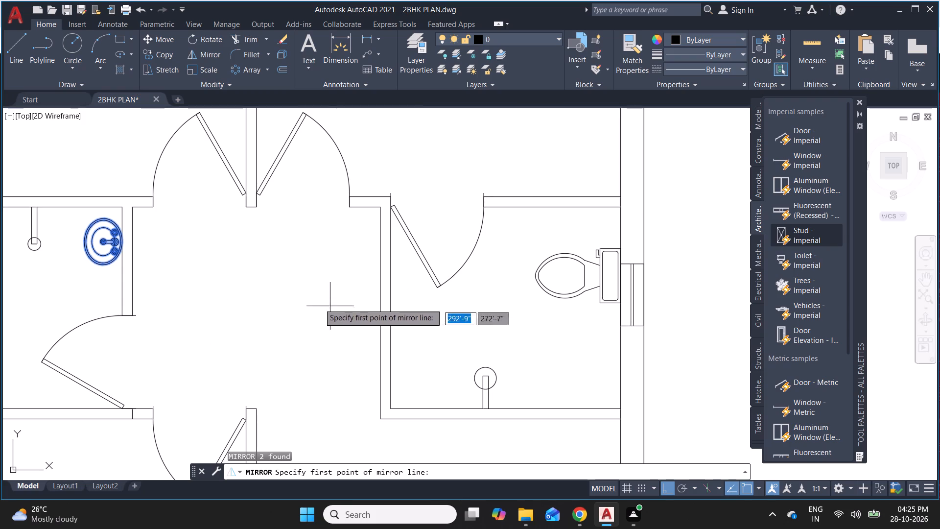
{"action": "left_click_drag", "start_coordinate": [260, 284], "coordinate": [269, 262]}
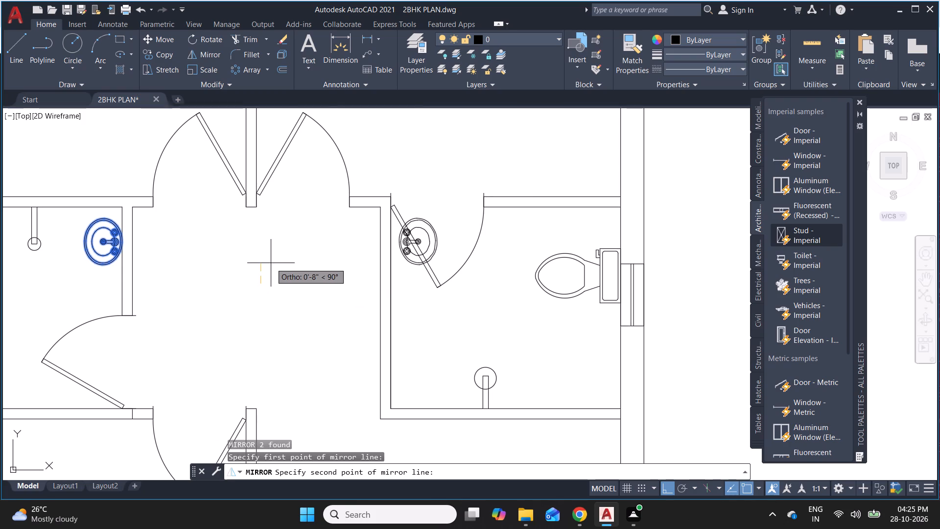
{"action": "left_click", "coordinate": [271, 263]}
{"action": "key", "text": "n"}
{"action": "key", "text": "space"}
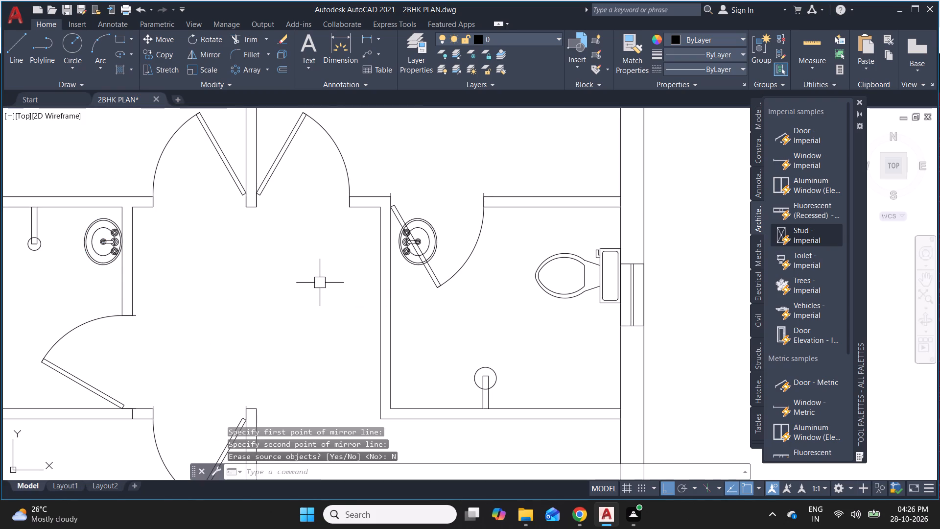
With ortho off, move only the mirrored washbasin about 3'-3" down, against the second bathroom's hallway-side wall below the door swing.
{"action": "left_click", "coordinate": [414, 262]}
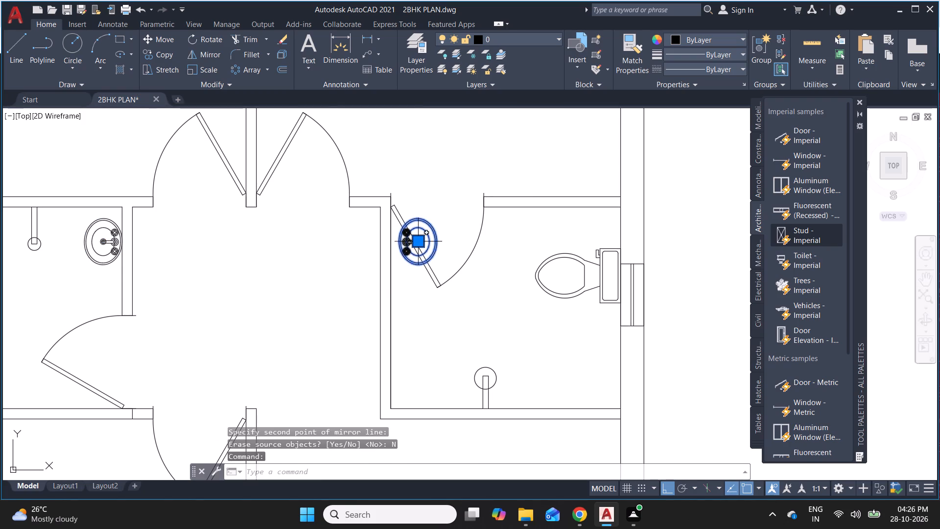
{"action": "left_click", "coordinate": [419, 244]}
{"action": "key", "text": "F8"}
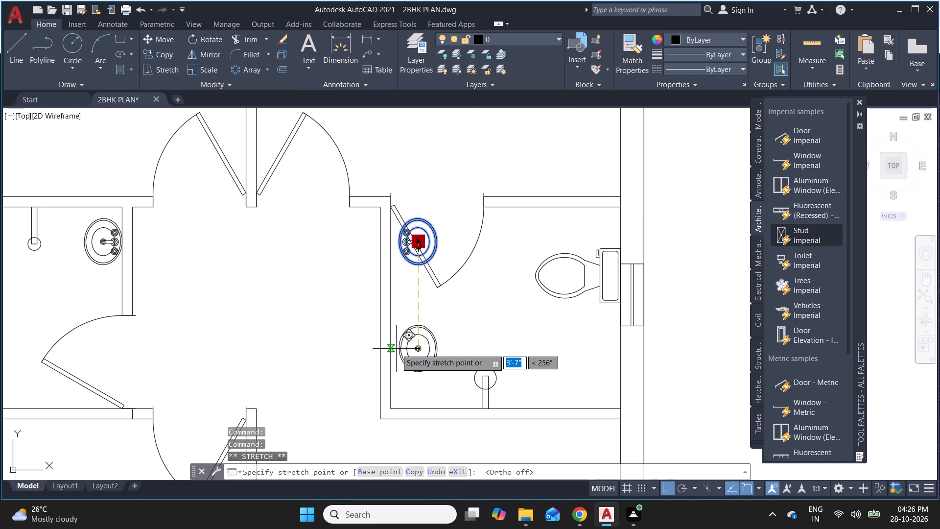
{"action": "scroll", "coordinate": [410, 348], "scroll_direction": "up", "scroll_amount": 2}
{"action": "scroll", "coordinate": [417, 335], "scroll_direction": "down", "scroll_amount": 1}
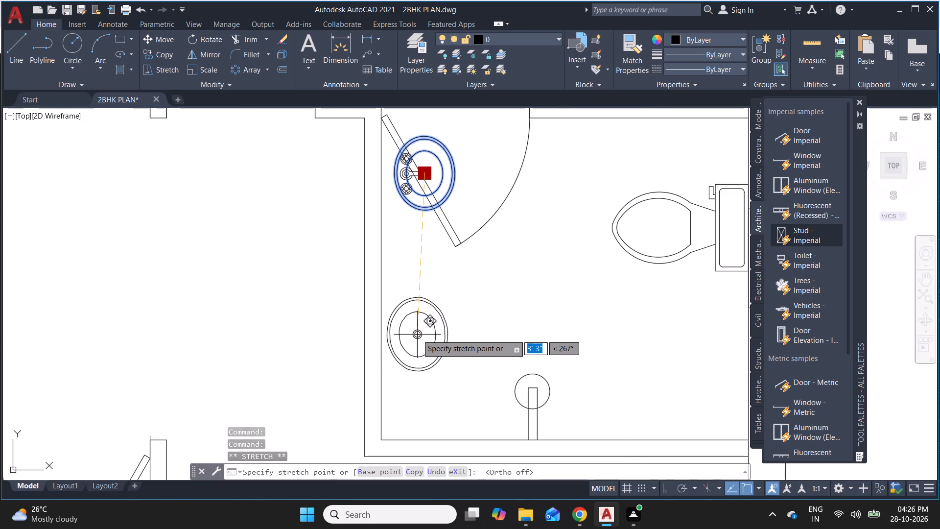
{"action": "left_click", "coordinate": [412, 332]}
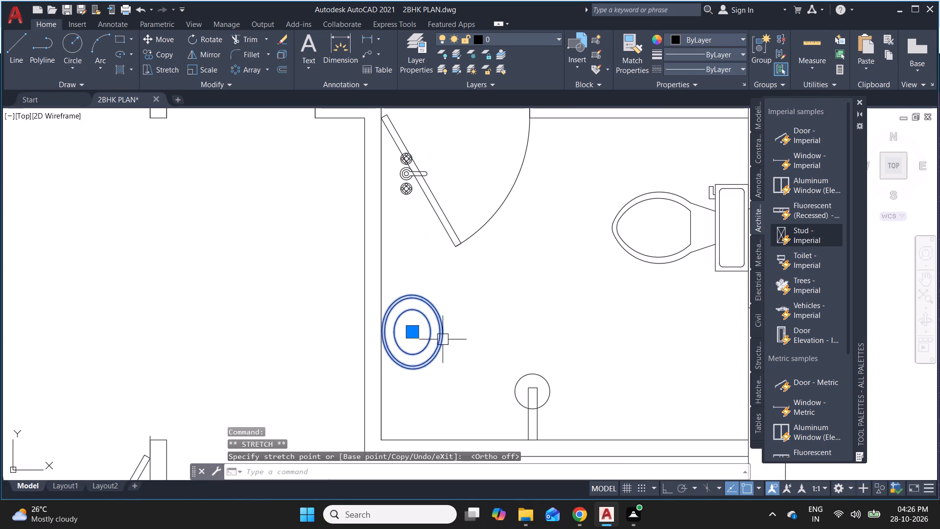
{"action": "key", "text": "Escape"}
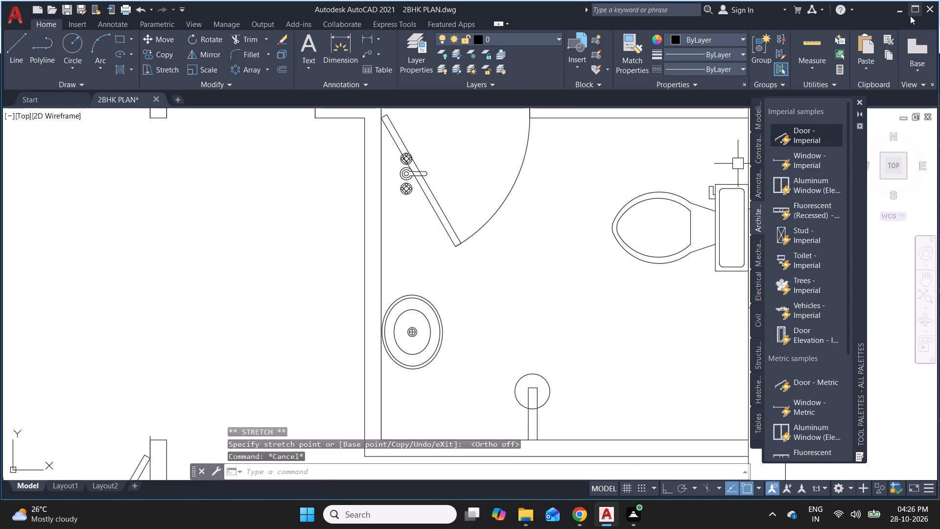
Maximize the program window.
{"action": "left_click", "coordinate": [913, 16]}
{"action": "scroll", "coordinate": [525, 279], "scroll_direction": "down", "scroll_amount": 2}
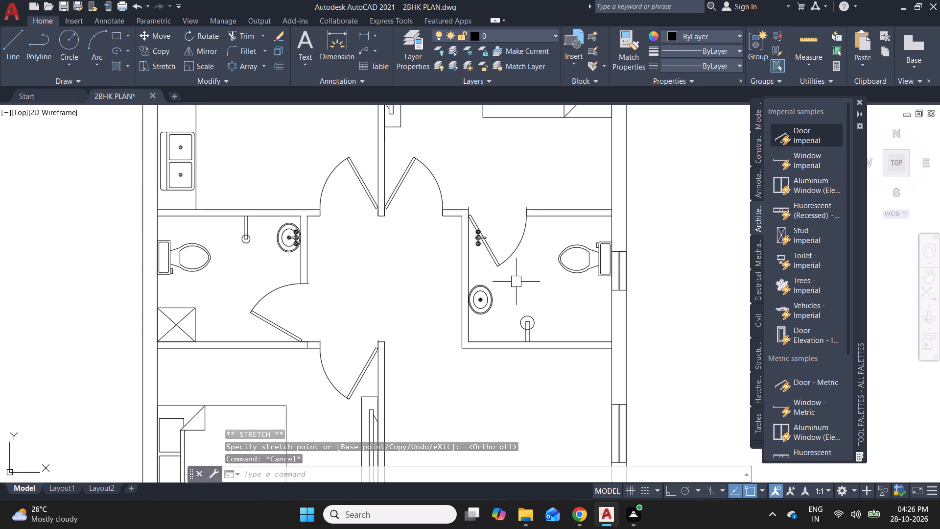
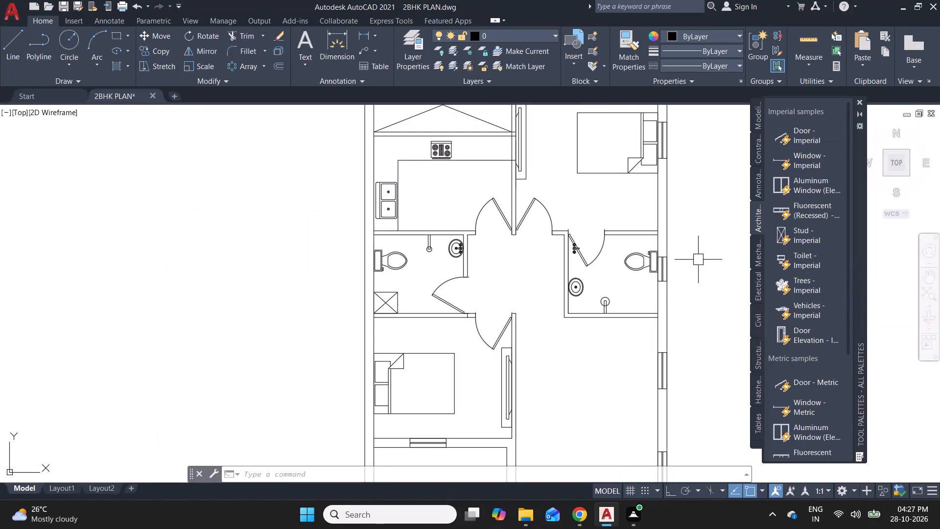
Move the mirrored faucet from the second bathroom's door swing down onto the edge of that bathroom's washbasin, and clear the selection.
{"action": "scroll", "coordinate": [510, 295], "scroll_direction": "down", "scroll_amount": 1}
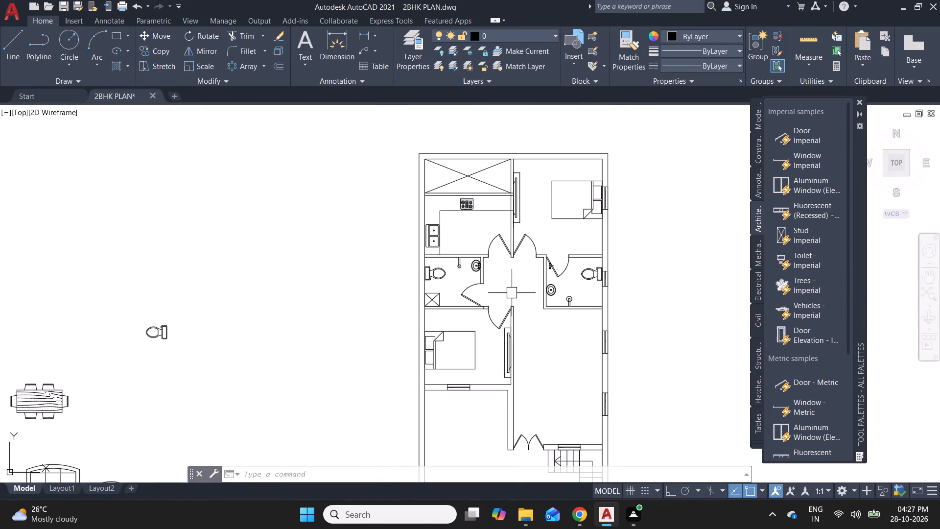
{"action": "key", "text": "Escape"}
{"action": "key", "text": "Escape"}
{"action": "key", "text": "Escape"}
{"action": "key", "text": "Escape"}
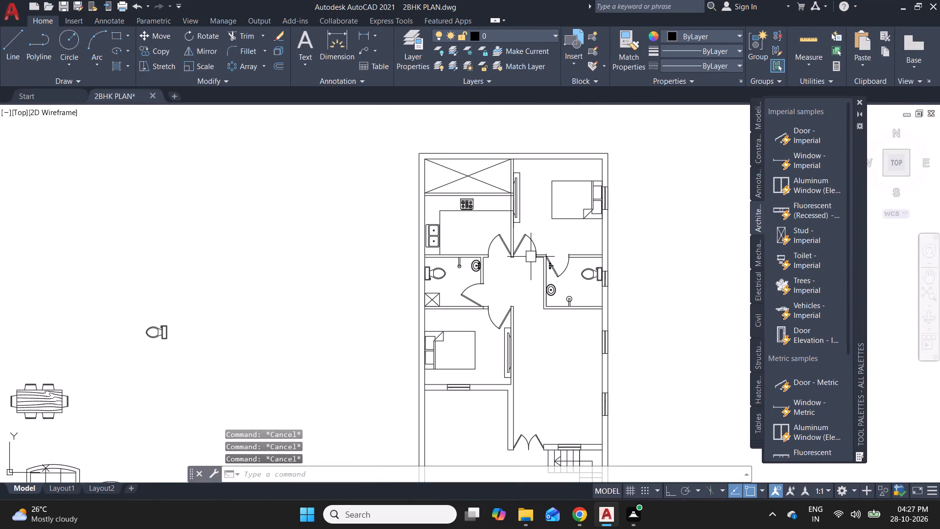
{"action": "key", "text": "Escape"}
{"action": "key", "text": "Escape"}
{"action": "scroll", "coordinate": [551, 274], "scroll_direction": "up", "scroll_amount": 3}
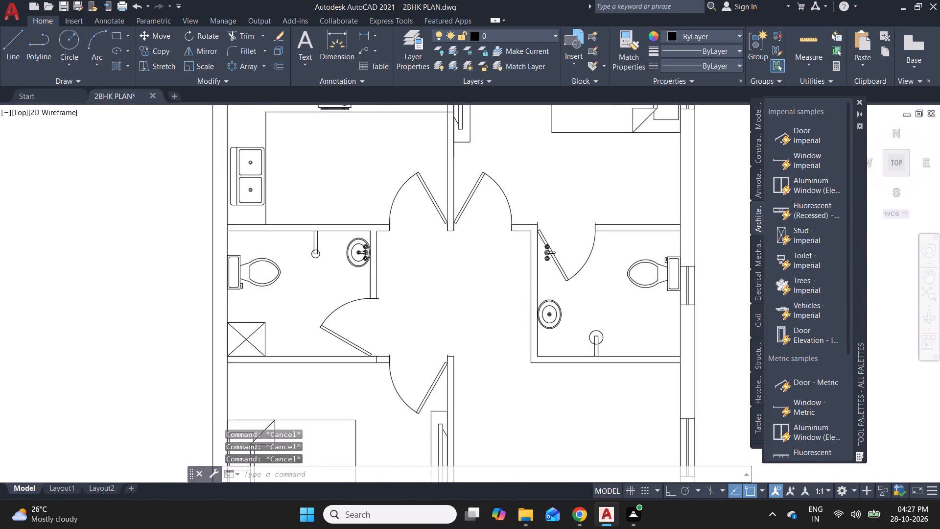
{"action": "scroll", "coordinate": [553, 272], "scroll_direction": "up", "scroll_amount": 2}
{"action": "left_click", "coordinate": [531, 212]}
{"action": "left_click", "coordinate": [530, 182]}
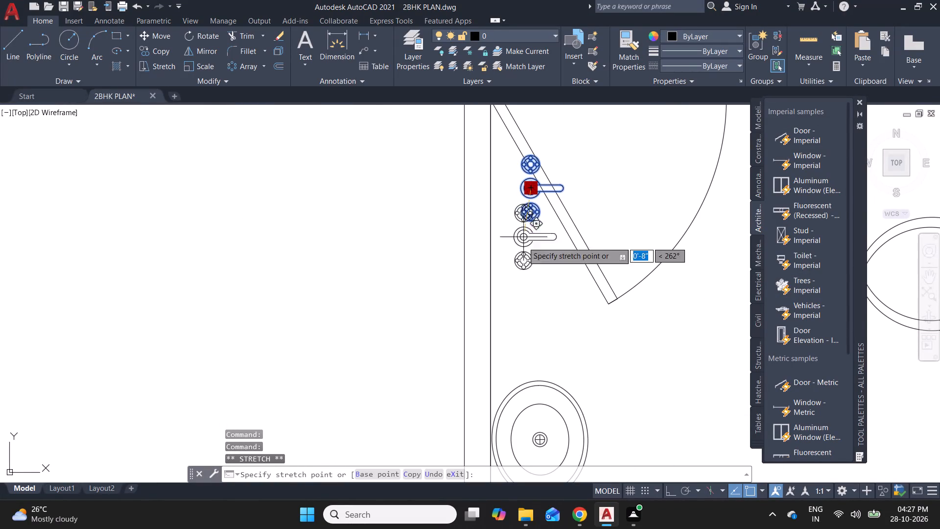
{"action": "scroll", "coordinate": [540, 348], "scroll_direction": "down", "scroll_amount": 1}
{"action": "scroll", "coordinate": [523, 411], "scroll_direction": "up", "scroll_amount": 3}
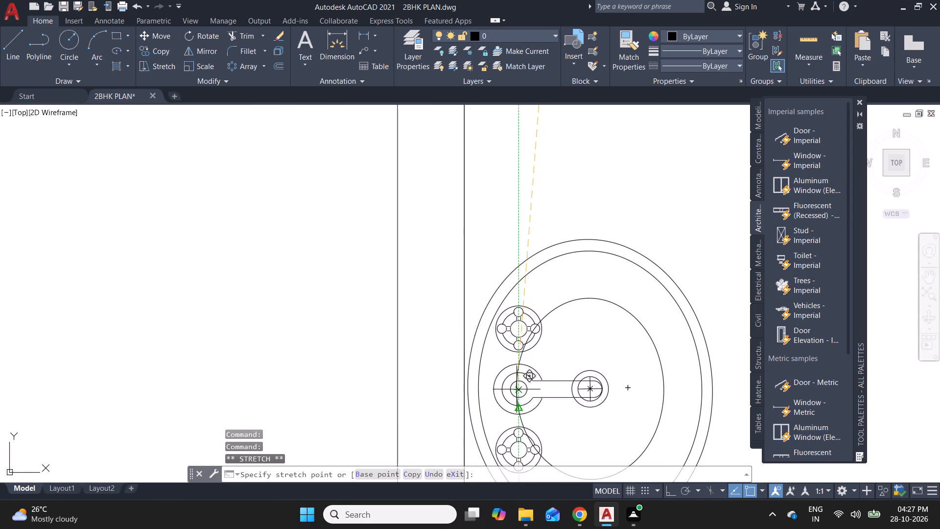
{"action": "left_click", "coordinate": [507, 380]}
{"action": "key", "text": "Escape"}
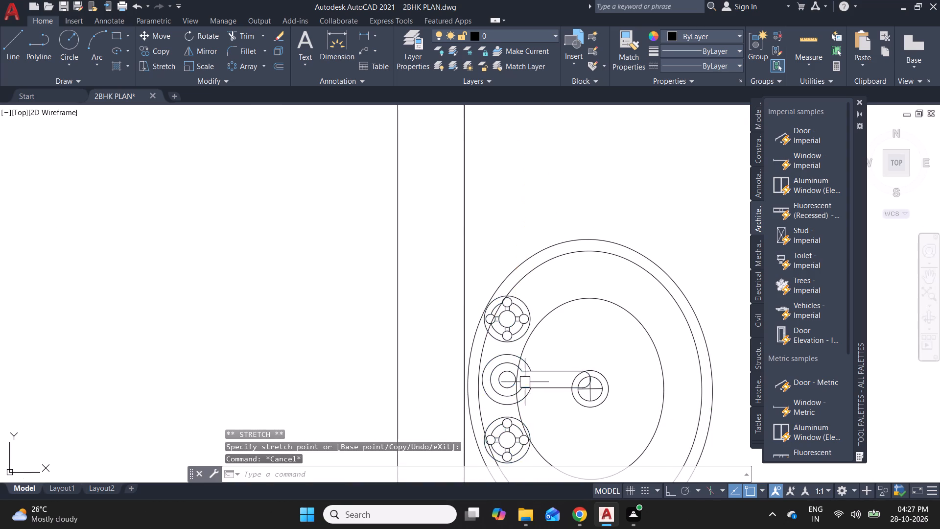
Move the six-seat dining table from outside the plan into the hall, just below the second bathroom.
{"action": "scroll", "coordinate": [541, 369], "scroll_direction": "down", "scroll_amount": 2}
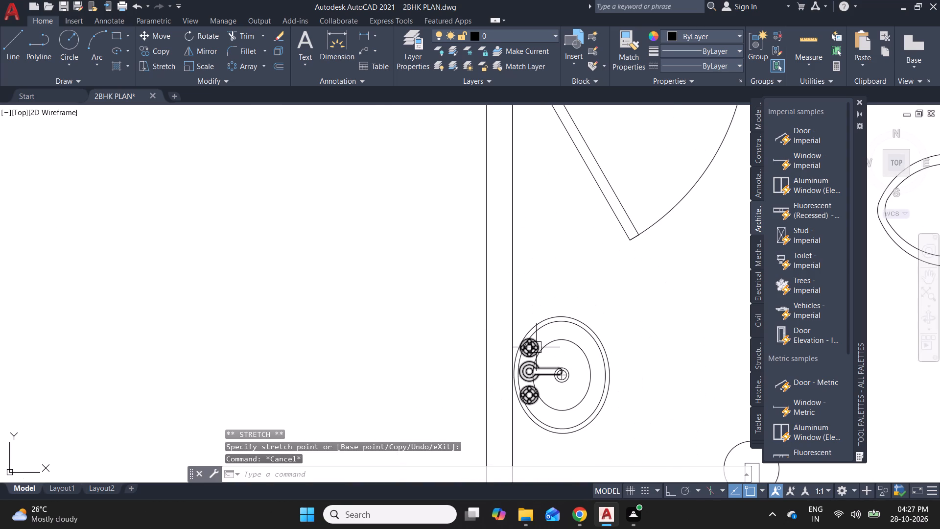
{"action": "scroll", "coordinate": [521, 337], "scroll_direction": "down", "scroll_amount": 3}
{"action": "scroll", "coordinate": [416, 300], "scroll_direction": "down", "scroll_amount": 1}
{"action": "scroll", "coordinate": [423, 260], "scroll_direction": "down", "scroll_amount": 2}
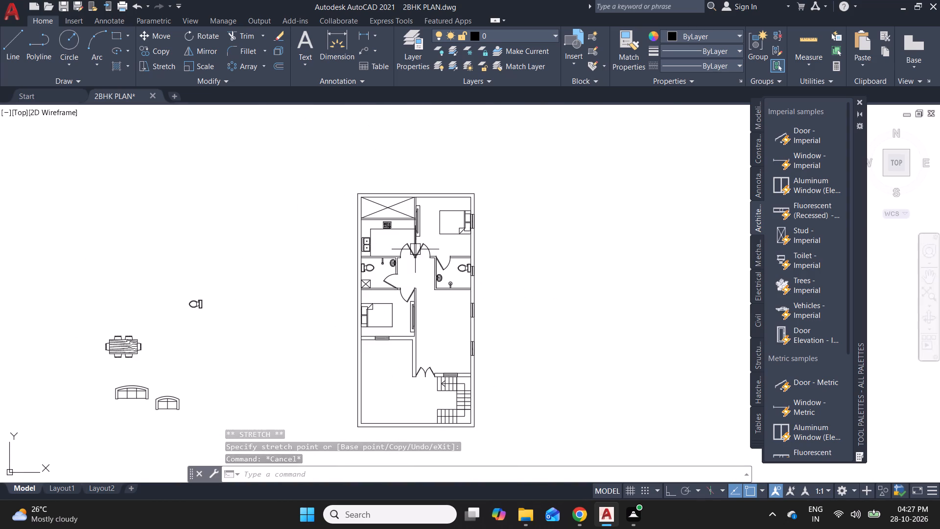
{"action": "left_click_drag", "start_coordinate": [173, 379], "coordinate": [149, 362]}
{"action": "left_click", "coordinate": [59, 322]}
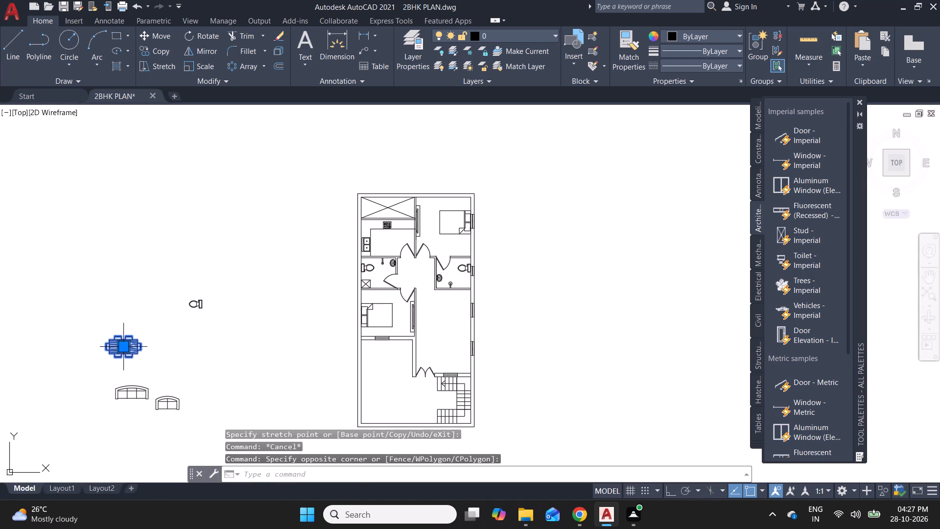
{"action": "left_click", "coordinate": [123, 348]}
{"action": "scroll", "coordinate": [445, 313], "scroll_direction": "up", "scroll_amount": 2}
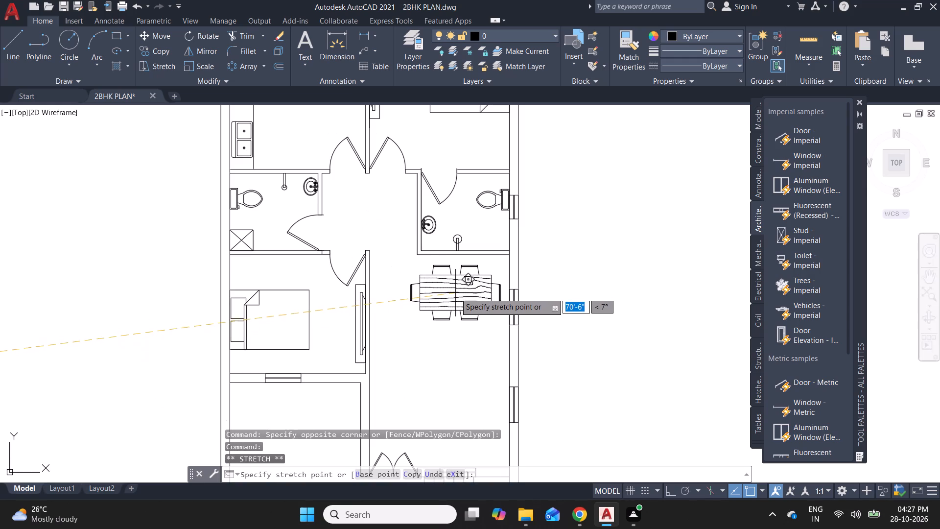
{"action": "left_click", "coordinate": [455, 294]}
Scale the dining table down by eye about its centre to roughly three quarters of its size.
{"action": "key", "text": "s"}
{"action": "key", "text": "c"}
{"action": "key", "text": "space"}
{"action": "left_click", "coordinate": [455, 298]}
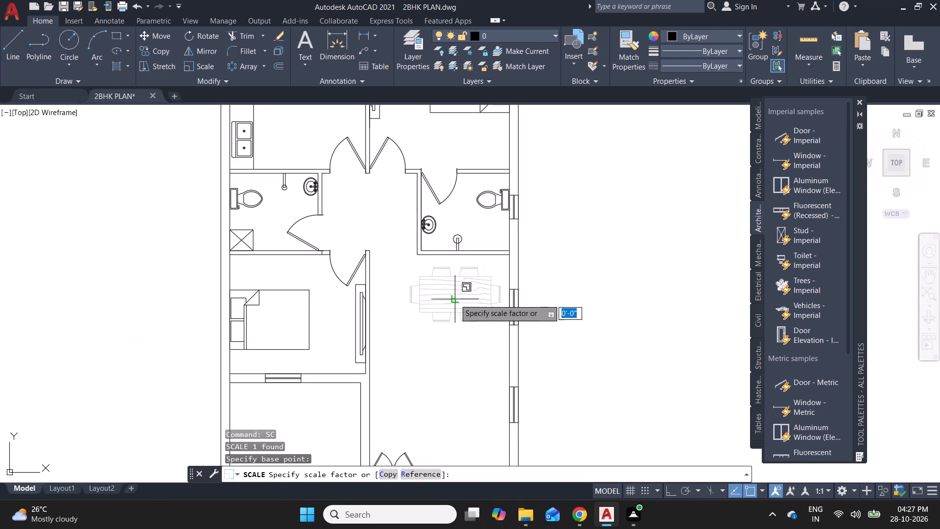
{"action": "left_click", "coordinate": [467, 331]}
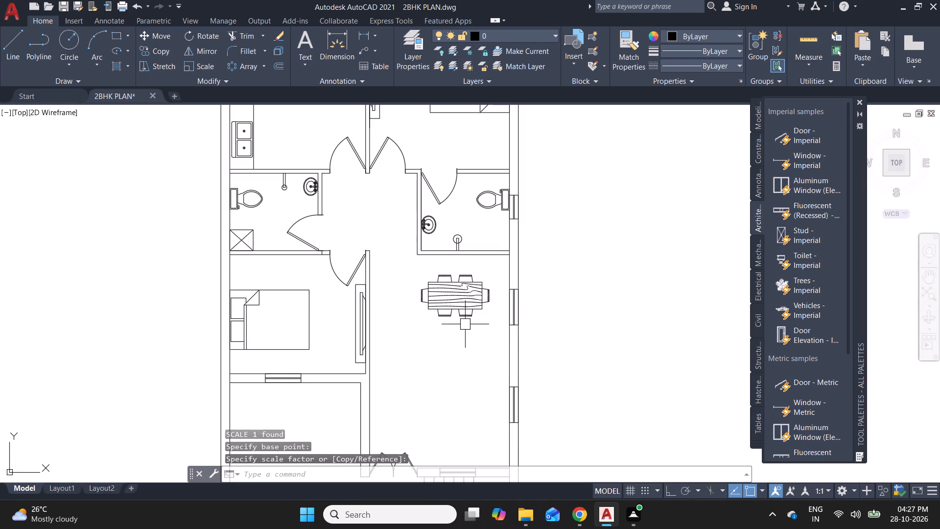
Rotate the three-seat sofa outside the plan by 270° with ortho on, so its back faces the house's outer right wall orientation.
{"action": "scroll", "coordinate": [497, 262], "scroll_direction": "down", "scroll_amount": 2}
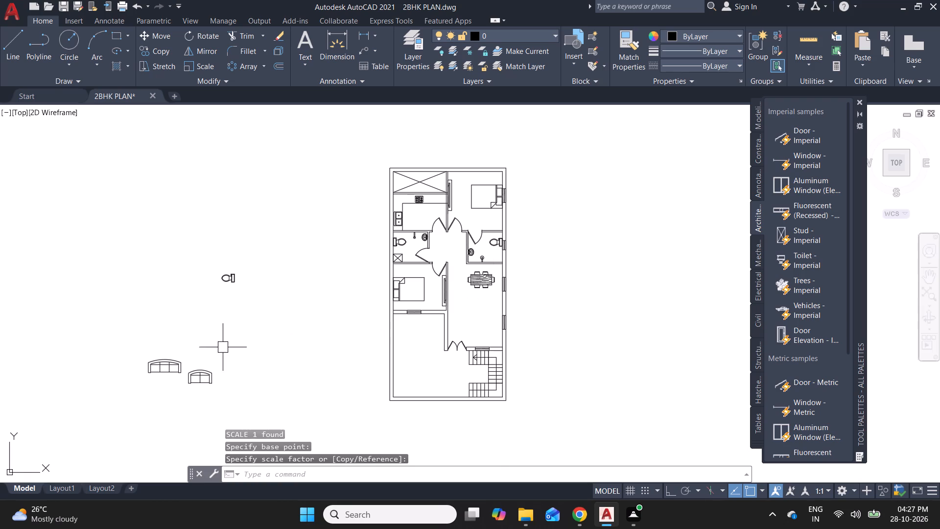
{"action": "left_click", "coordinate": [175, 388]}
{"action": "left_click", "coordinate": [152, 348]}
{"action": "right_click", "coordinate": [167, 361]}
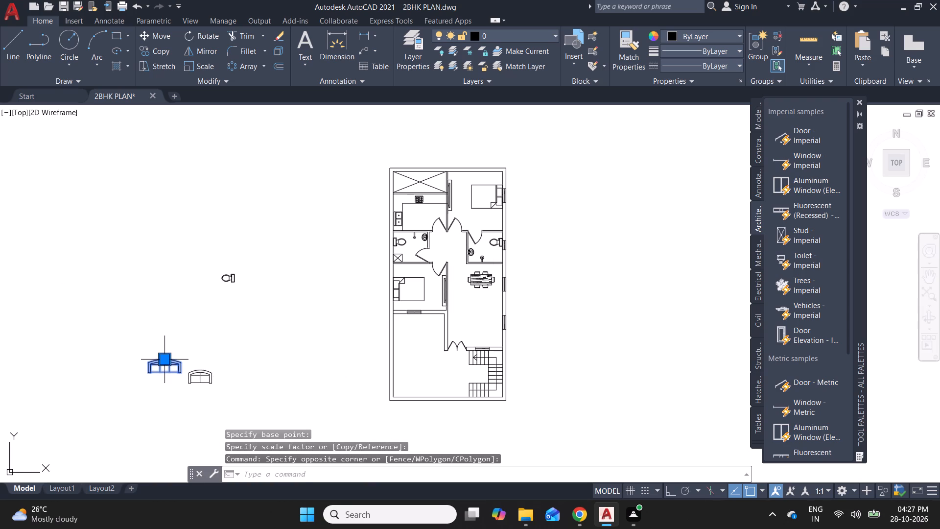
{"action": "left_click", "coordinate": [213, 330]}
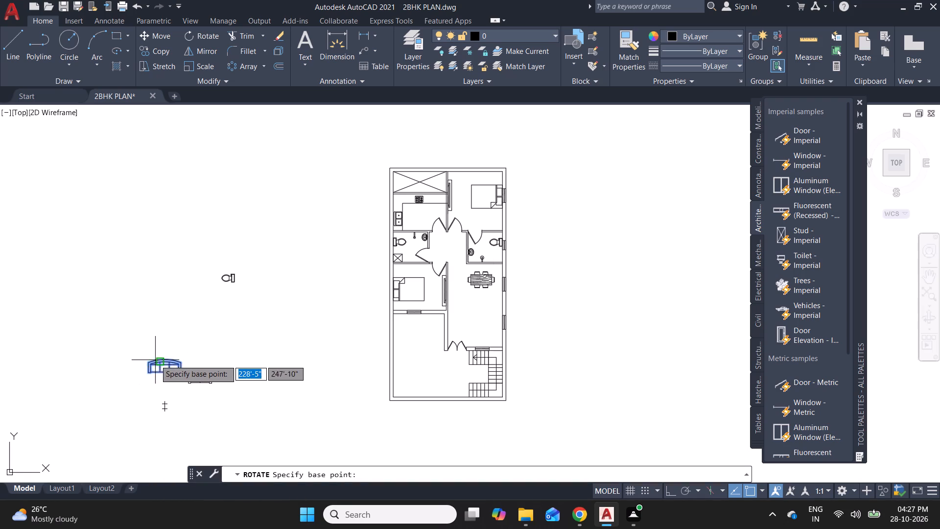
{"action": "left_click", "coordinate": [145, 362]}
{"action": "key", "text": "F8"}
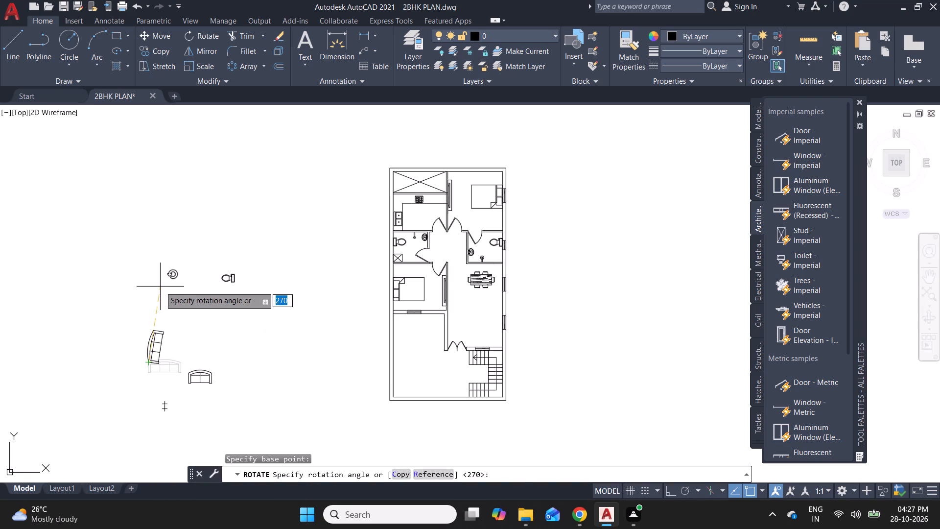
{"action": "left_click", "coordinate": [141, 395]}
With ortho off, move the rotated three-seat sofa into the hall, its back against the outer wall at the lower window.
{"action": "left_click_drag", "start_coordinate": [164, 406], "coordinate": [161, 401]}
{"action": "left_click", "coordinate": [116, 344]}
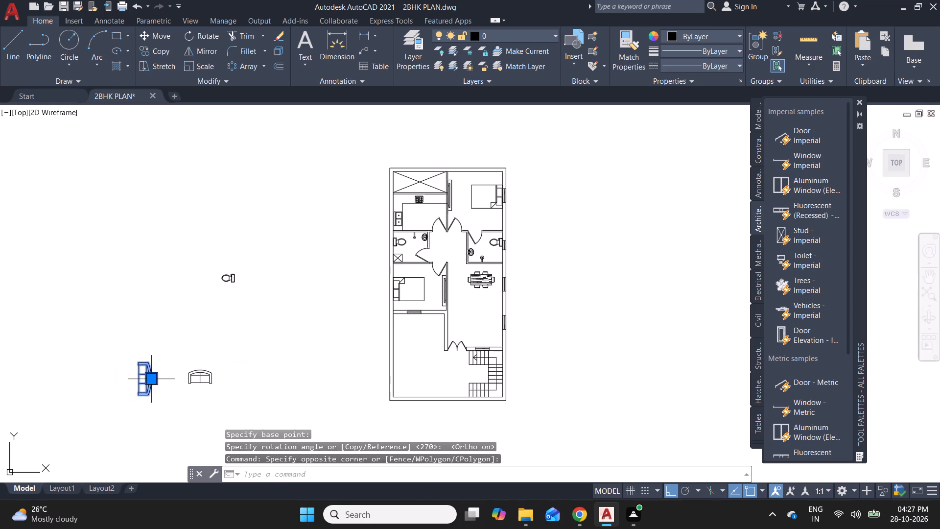
{"action": "left_click", "coordinate": [154, 375]}
{"action": "key", "text": "F8"}
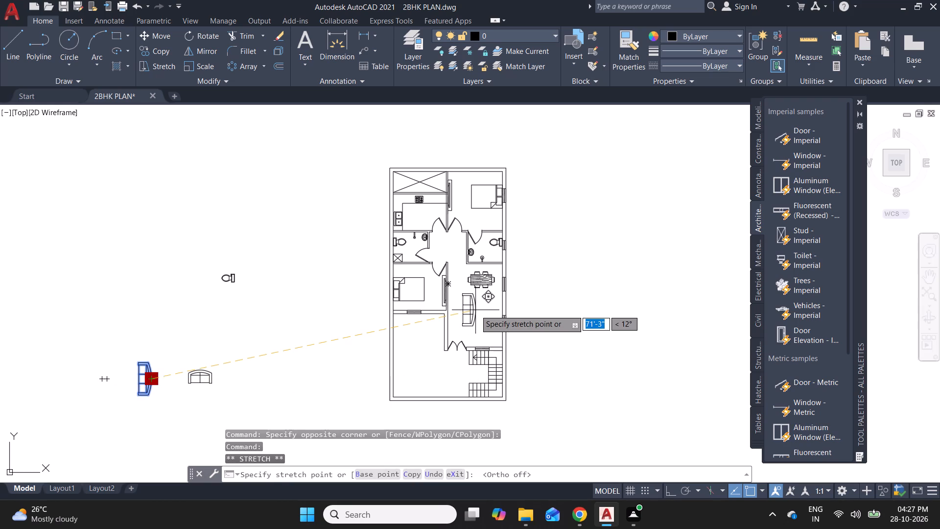
{"action": "scroll", "coordinate": [478, 310], "scroll_direction": "up", "scroll_amount": 2}
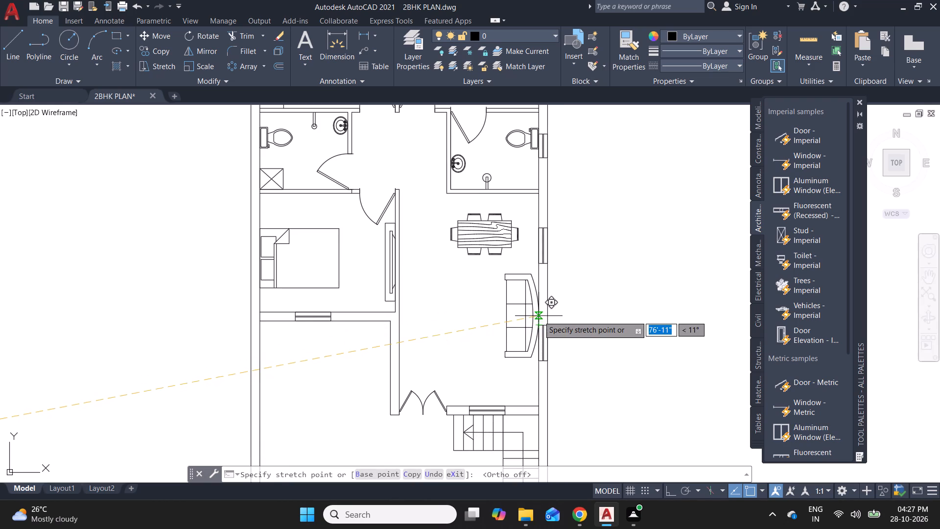
{"action": "left_click", "coordinate": [539, 323]}
{"action": "key", "text": "Escape"}
{"action": "scroll", "coordinate": [540, 327], "scroll_direction": "down", "scroll_amount": 2}
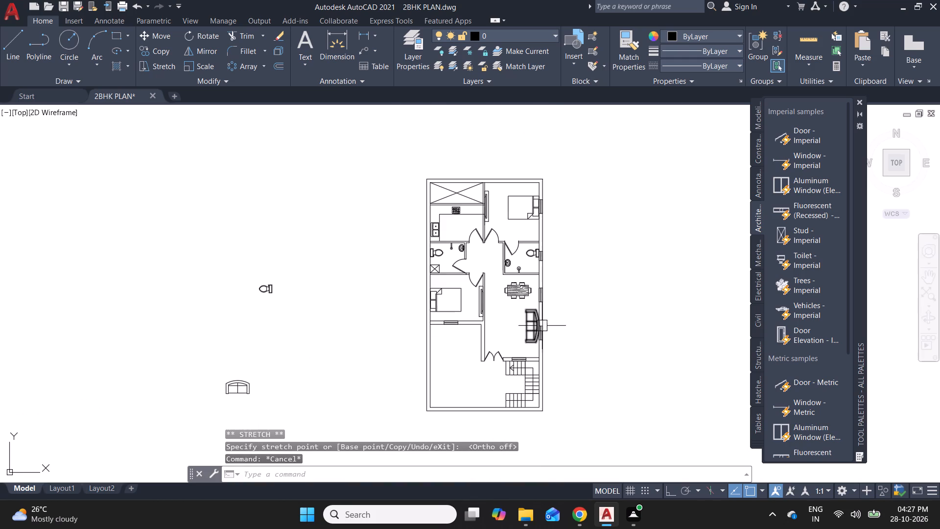
Move the two-seat sofa from outside the plan into the hall, between the dining table and the three-seat sofa.
{"action": "left_click_drag", "start_coordinate": [290, 405], "coordinate": [285, 402]}
{"action": "left_click", "coordinate": [179, 373]}
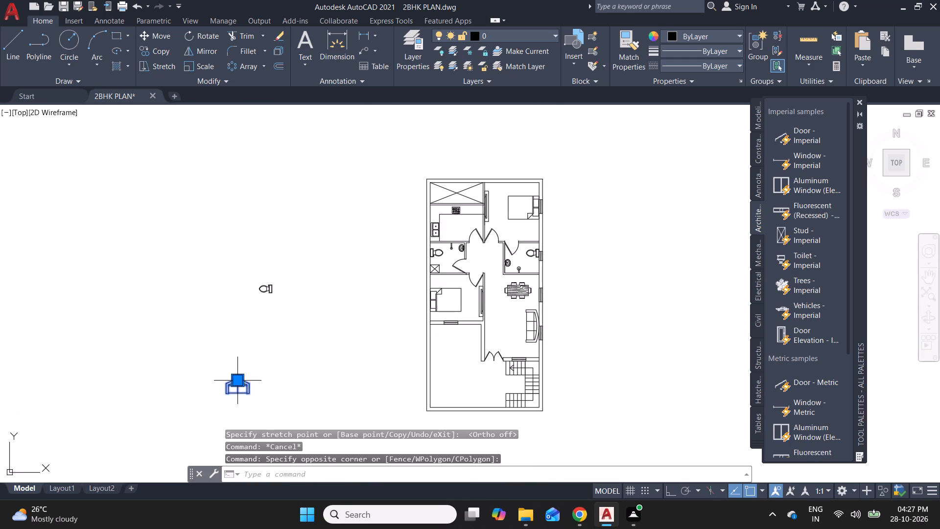
{"action": "left_click", "coordinate": [232, 380]}
{"action": "left_click", "coordinate": [240, 381]}
{"action": "scroll", "coordinate": [508, 310], "scroll_direction": "up", "scroll_amount": 3}
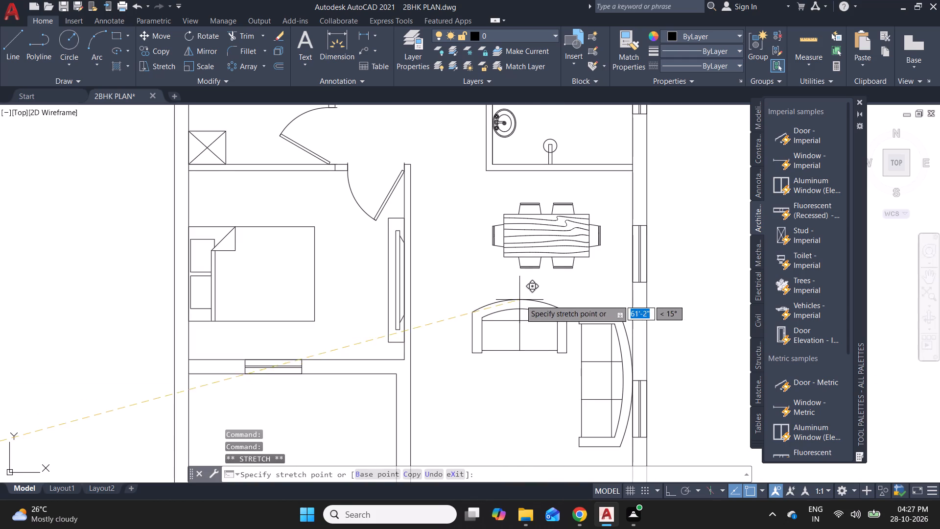
{"action": "left_click", "coordinate": [528, 280]}
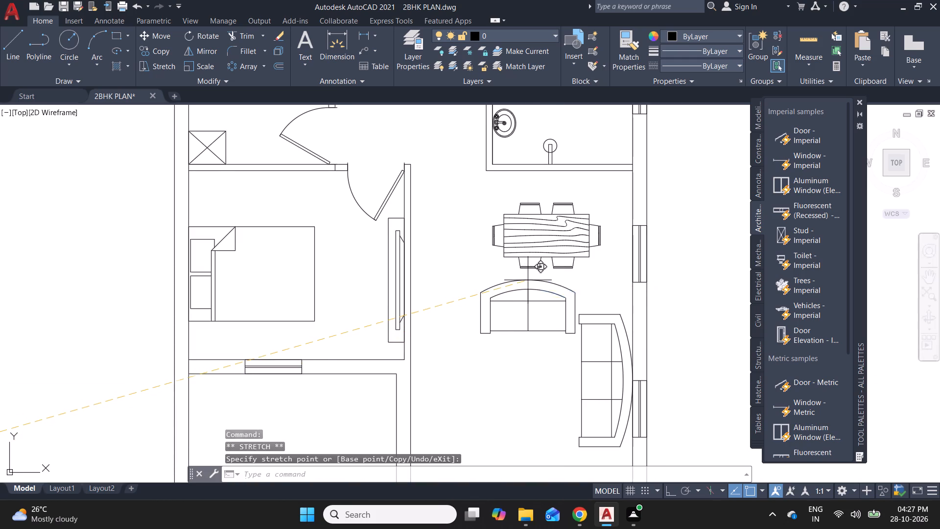
{"action": "key", "text": "Escape"}
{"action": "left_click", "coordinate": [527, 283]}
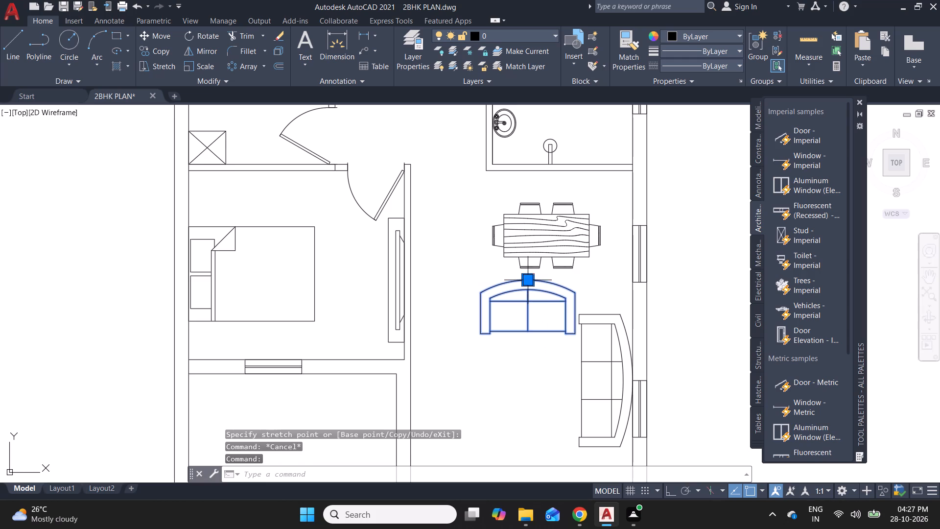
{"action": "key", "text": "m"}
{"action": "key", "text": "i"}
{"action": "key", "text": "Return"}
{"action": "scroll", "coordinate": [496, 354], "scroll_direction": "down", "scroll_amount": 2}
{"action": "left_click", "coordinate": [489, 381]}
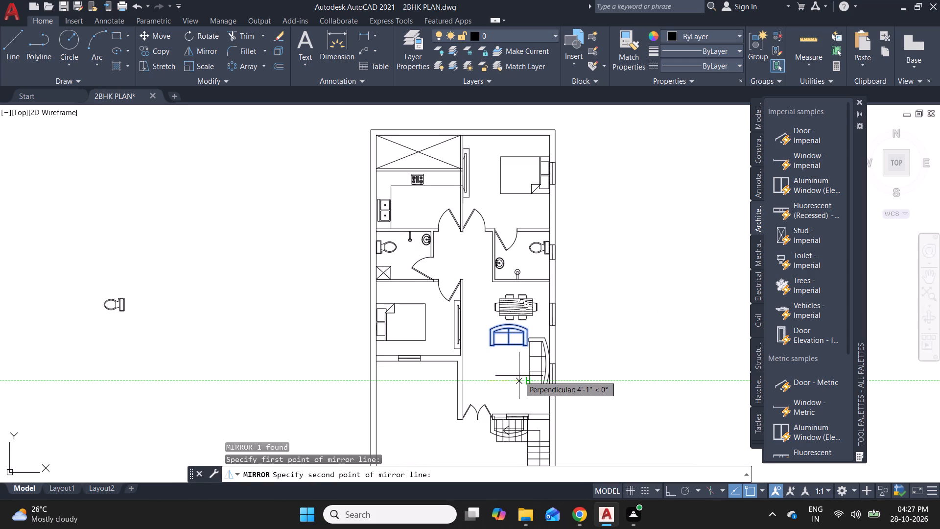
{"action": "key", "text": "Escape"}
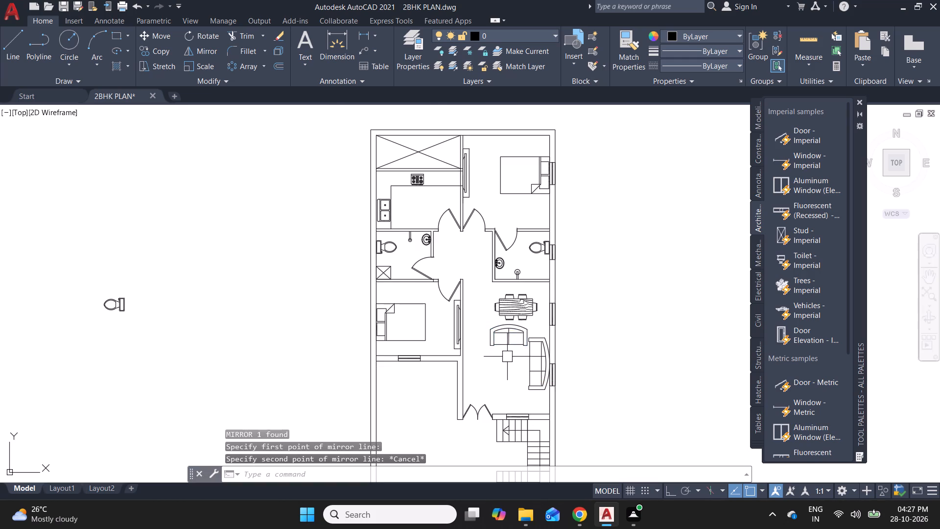
Mirror the two-seat sofa across a horizontal line just below it, keeping the original.
{"action": "left_click", "coordinate": [509, 333]}
{"action": "type", "text": "MI"}
{"action": "key", "text": "Return"}
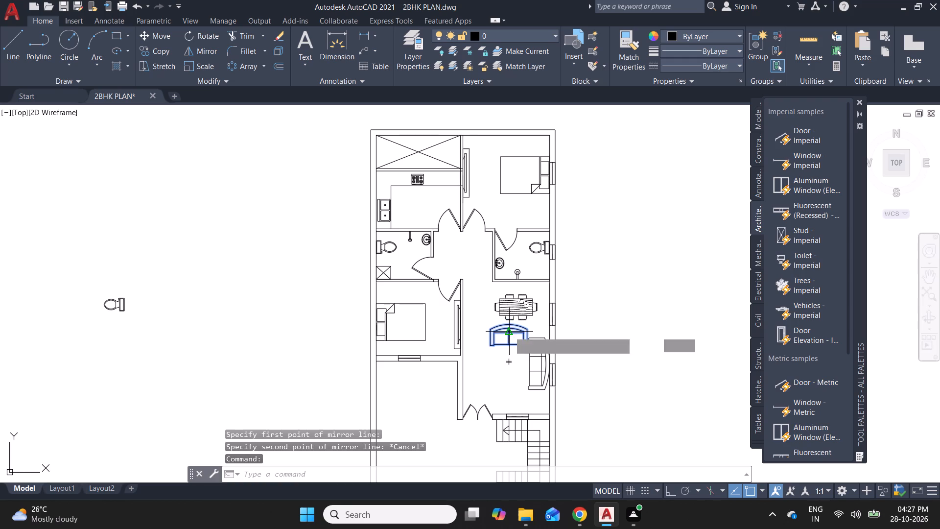
{"action": "left_click_drag", "start_coordinate": [471, 354], "coordinate": [475, 354]}
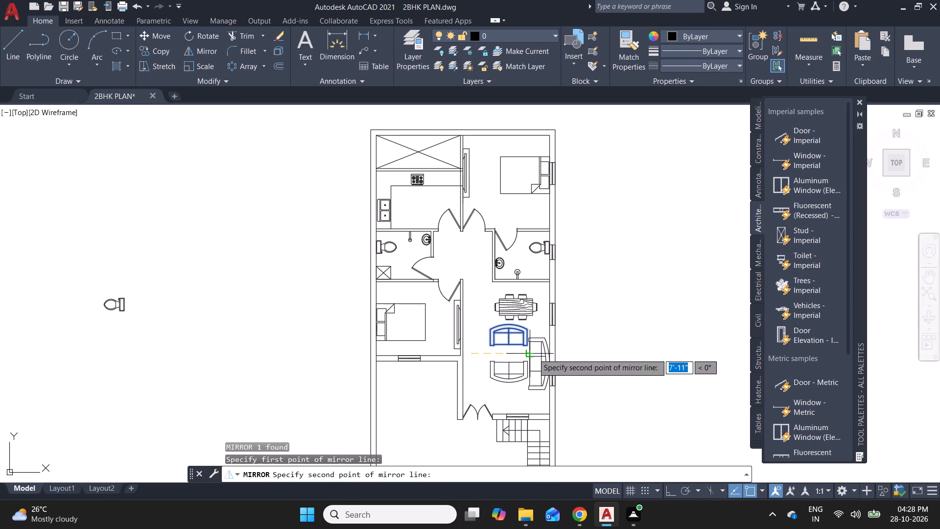
{"action": "left_click", "coordinate": [533, 354]}
{"action": "left_click", "coordinate": [509, 370]}
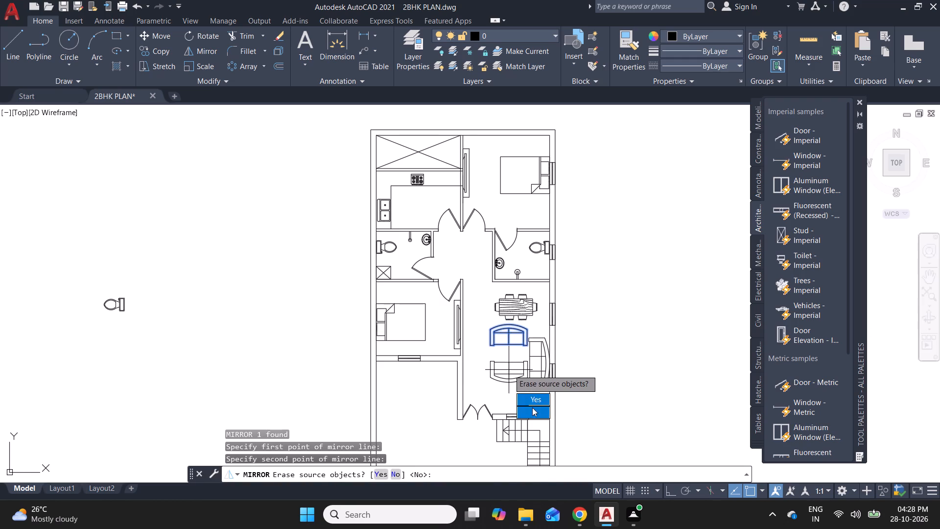
{"action": "left_click_drag", "start_coordinate": [532, 408], "coordinate": [508, 370]}
Move the mirrored two-seat sofa down towards the hall's entrance wall, and clear the selection.
{"action": "left_click", "coordinate": [506, 364]}
{"action": "scroll", "coordinate": [517, 391], "scroll_direction": "up", "scroll_amount": 2}
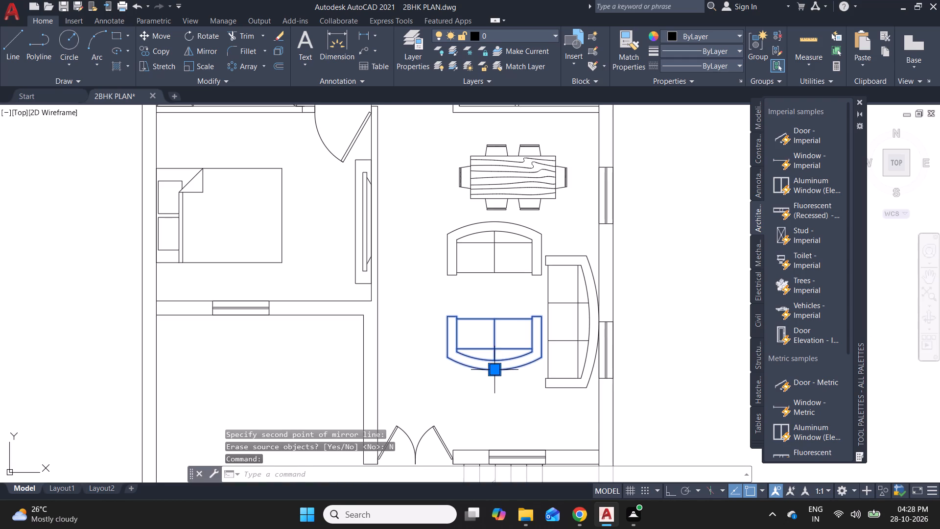
{"action": "left_click", "coordinate": [496, 374]}
{"action": "left_click", "coordinate": [492, 433]}
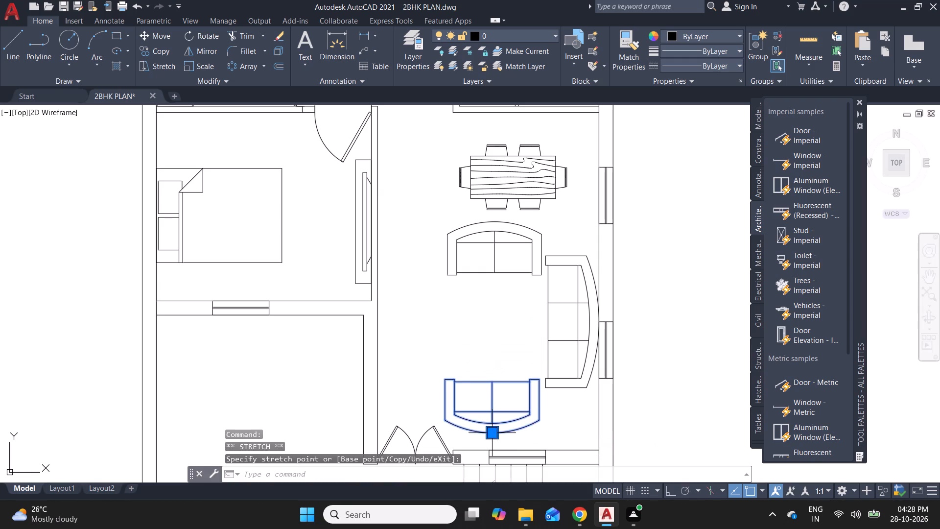
{"action": "key", "text": "Escape"}
Scale all three hall sofas down together by eye to roughly 70% of their size, from a base point on their open side.
{"action": "left_click", "coordinate": [584, 434]}
{"action": "left_click", "coordinate": [440, 237]}
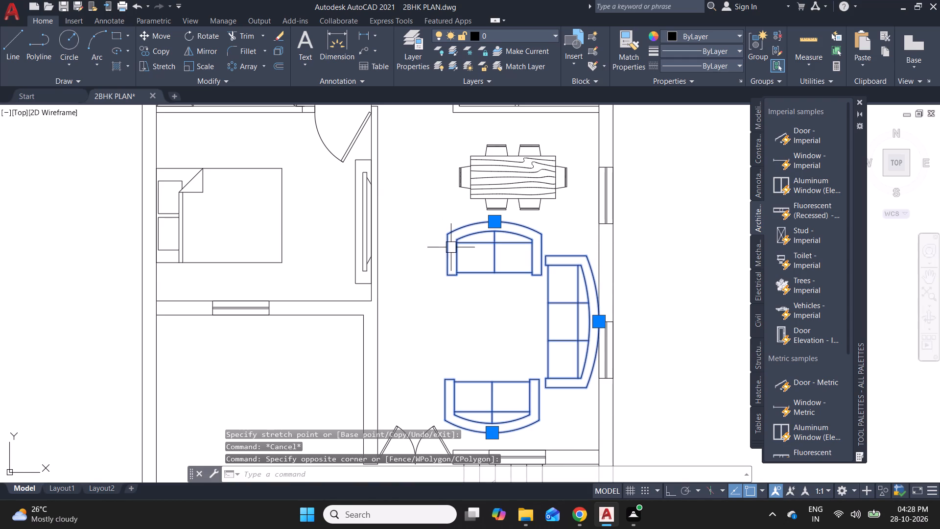
{"action": "key", "text": "s"}
{"action": "key", "text": "c"}
{"action": "key", "text": "space"}
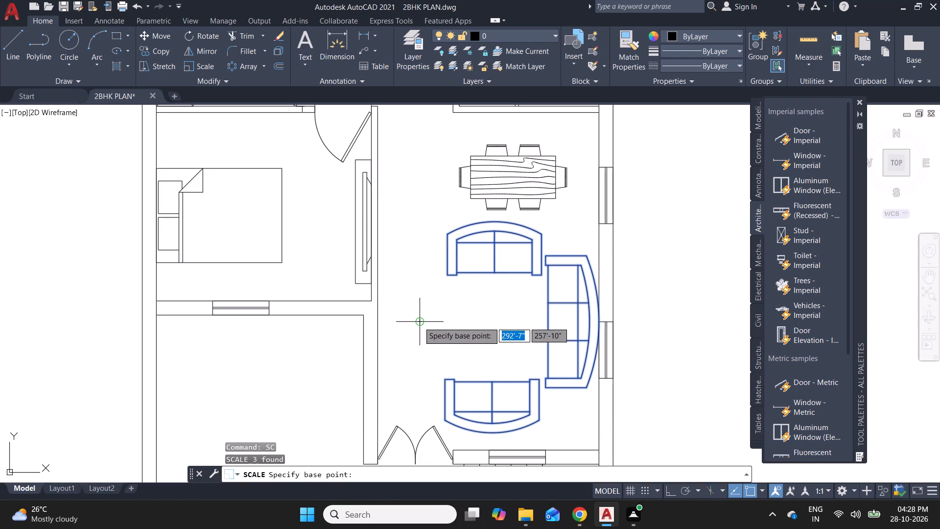
{"action": "left_click", "coordinate": [419, 322]}
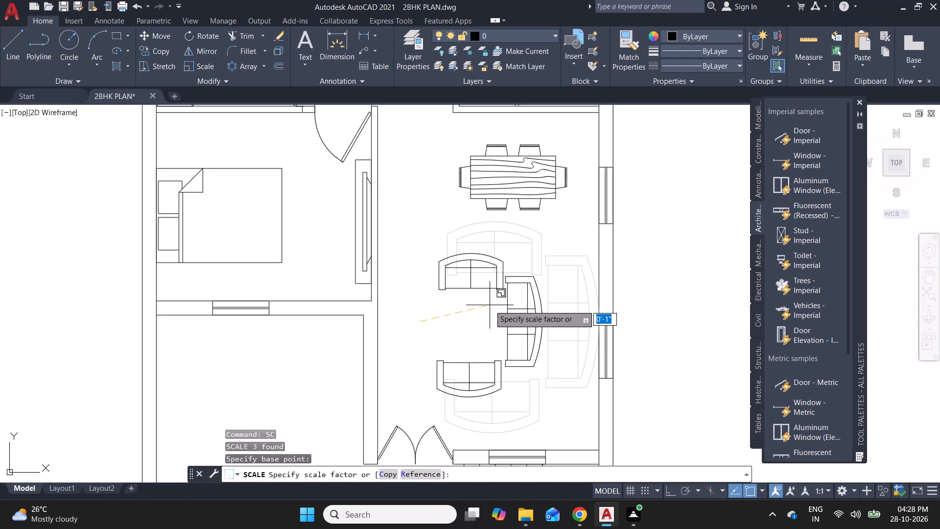
{"action": "left_click", "coordinate": [491, 305]}
Move the three hall sofas together across the hall towards the window wall.
{"action": "left_click_drag", "start_coordinate": [559, 403], "coordinate": [551, 396]}
{"action": "left_click", "coordinate": [392, 251]}
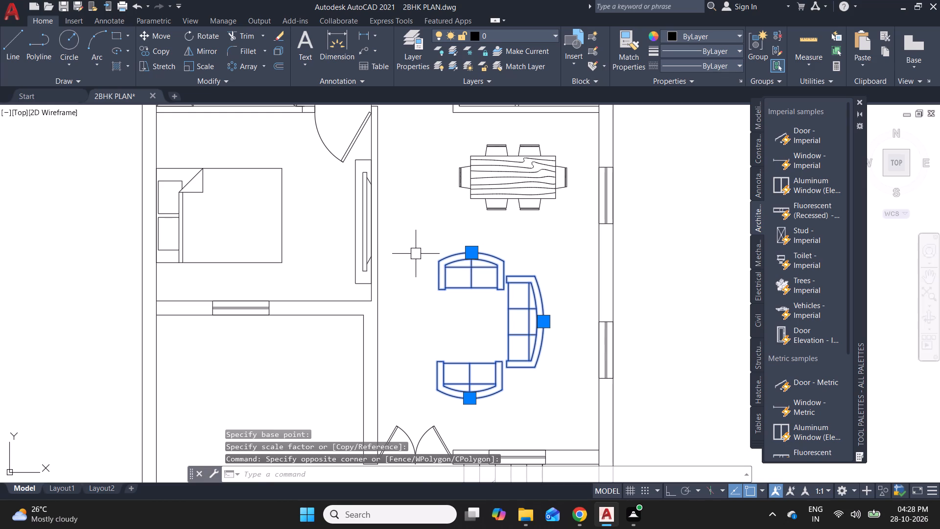
{"action": "key", "text": "m"}
{"action": "key", "text": "space"}
{"action": "left_click", "coordinate": [470, 321]}
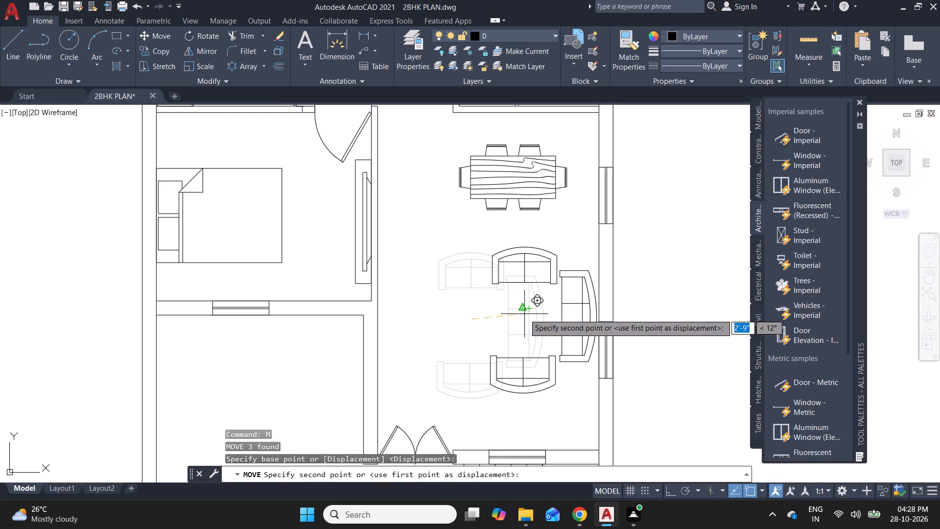
{"action": "left_click", "coordinate": [526, 315]}
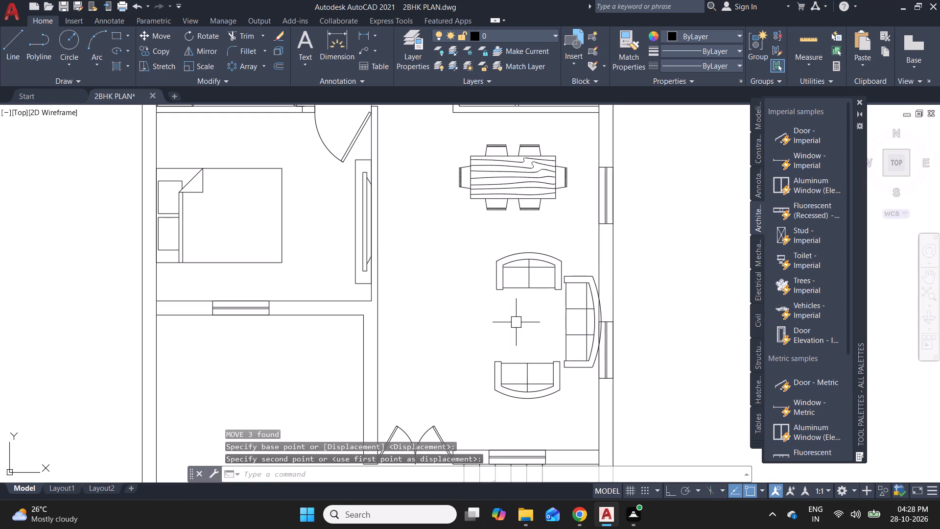
Move all three hall sofas together so the three-seat sofa's back sits on the inner face of the window wall.
{"action": "left_click", "coordinate": [584, 402]}
{"action": "left_click", "coordinate": [505, 257]}
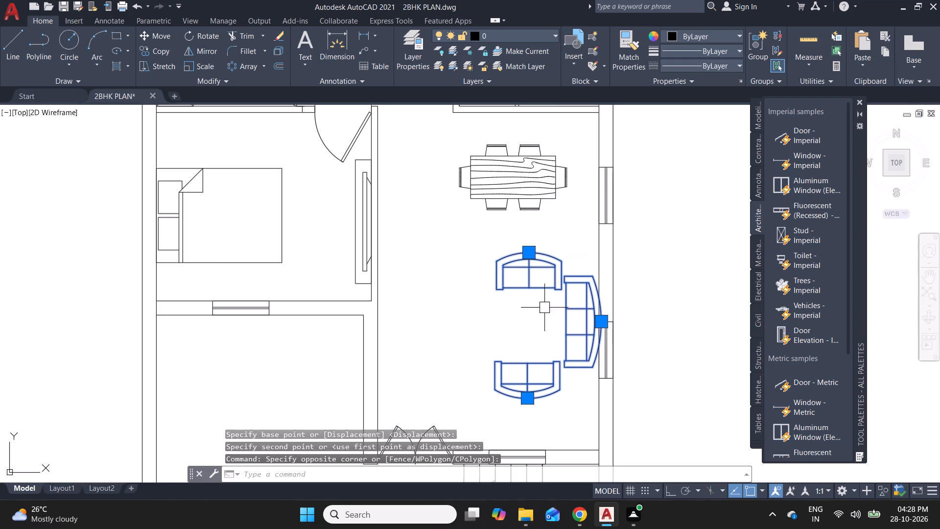
{"action": "scroll", "coordinate": [580, 323], "scroll_direction": "up", "scroll_amount": 2}
{"action": "left_click", "coordinate": [637, 317]}
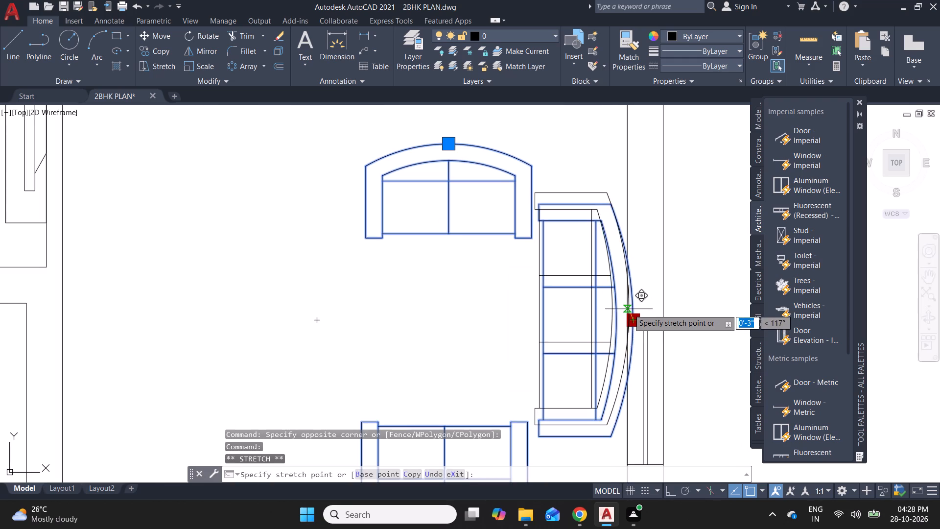
{"action": "key", "text": "Escape"}
{"action": "type", "text": "M"}
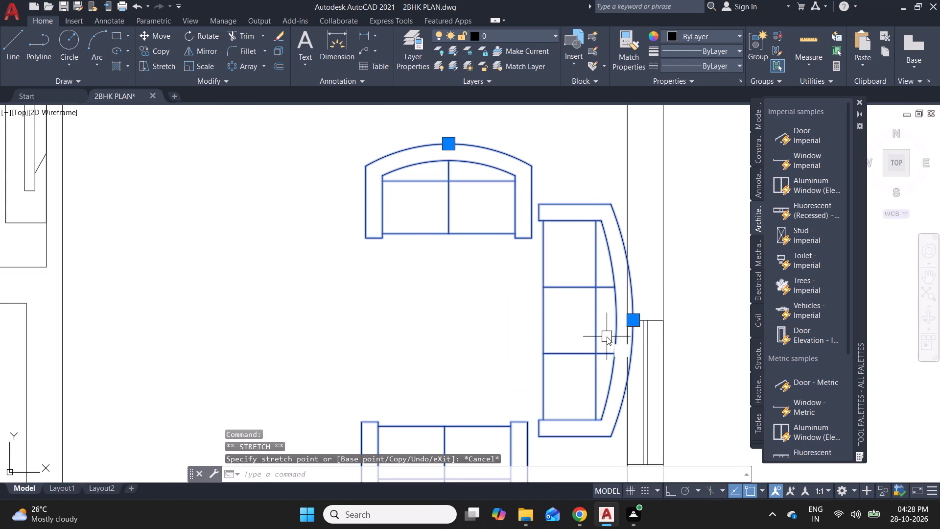
{"action": "key", "text": "space"}
{"action": "left_click", "coordinate": [634, 321]}
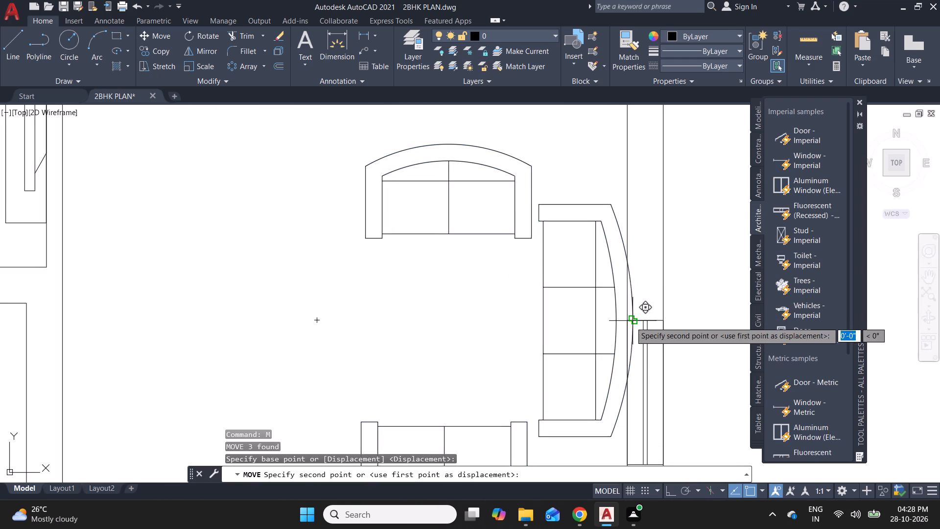
{"action": "left_click", "coordinate": [627, 323]}
{"action": "scroll", "coordinate": [672, 293], "scroll_direction": "down", "scroll_amount": 3}
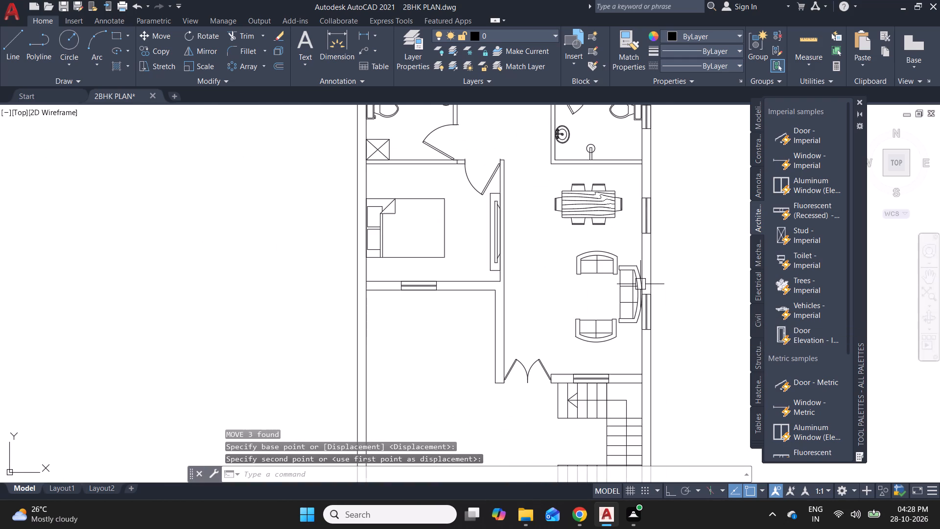
{"action": "key", "text": "Escape"}
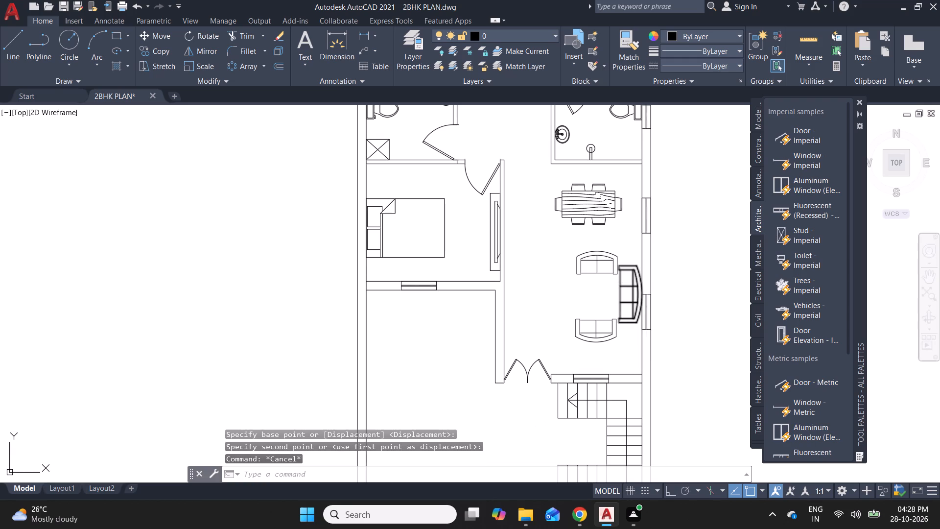
Shift the two-seat sofa nearest the entrance about 3" away from the three-seat sofa.
{"action": "scroll", "coordinate": [399, 264], "scroll_direction": "down", "scroll_amount": 2}
{"action": "scroll", "coordinate": [412, 284], "scroll_direction": "up", "scroll_amount": 1}
{"action": "key", "text": "Escape"}
{"action": "key", "text": "Escape"}
{"action": "scroll", "coordinate": [534, 294], "scroll_direction": "up", "scroll_amount": 2}
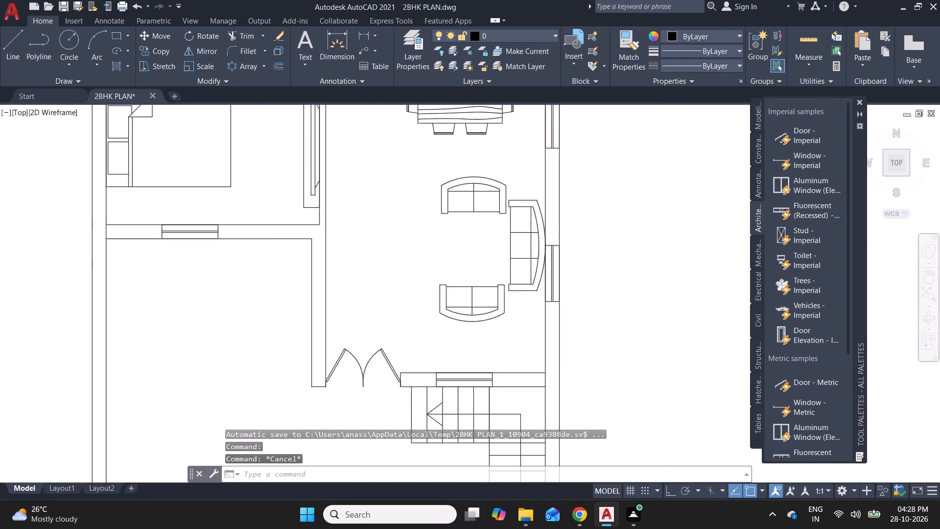
{"action": "scroll", "coordinate": [534, 294], "scroll_direction": "up", "scroll_amount": 1}
{"action": "left_click_drag", "start_coordinate": [505, 362], "coordinate": [495, 355]}
{"action": "key", "text": "Escape"}
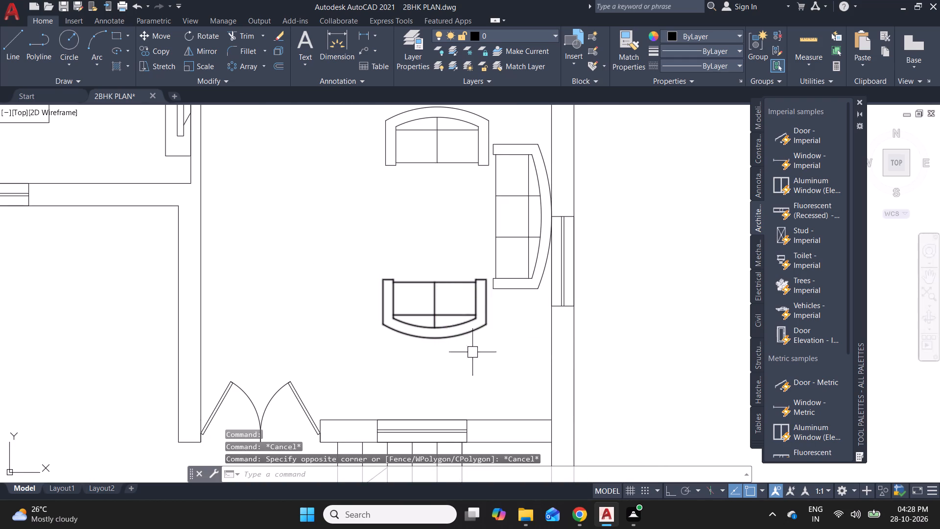
{"action": "left_click", "coordinate": [478, 360]}
{"action": "left_click", "coordinate": [383, 277]}
{"action": "left_click", "coordinate": [434, 341]}
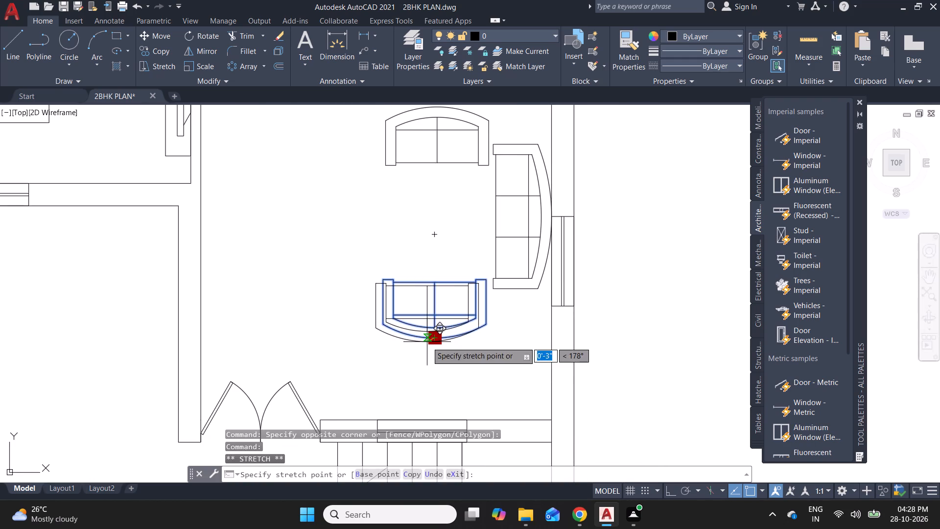
{"action": "left_click", "coordinate": [428, 342]}
{"action": "key", "text": "Escape"}
Shift the two-seat sofa nearest the dining table about 3" away from the three-seat sofa, lining it up with the other two-seater.
{"action": "scroll", "coordinate": [458, 232], "scroll_direction": "down", "scroll_amount": 1}
{"action": "scroll", "coordinate": [448, 164], "scroll_direction": "up", "scroll_amount": 1}
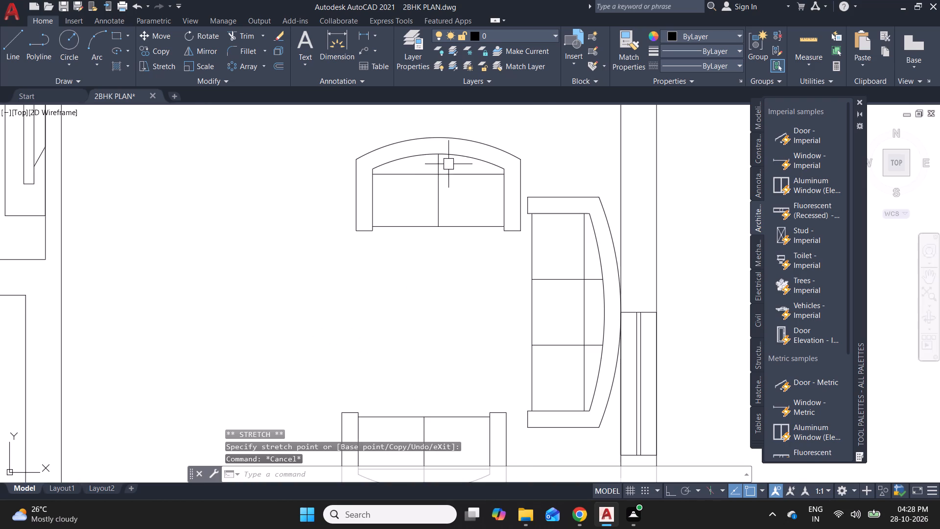
{"action": "scroll", "coordinate": [448, 164], "scroll_direction": "up", "scroll_amount": 1}
{"action": "left_click", "coordinate": [431, 154]}
{"action": "left_click", "coordinate": [441, 135]}
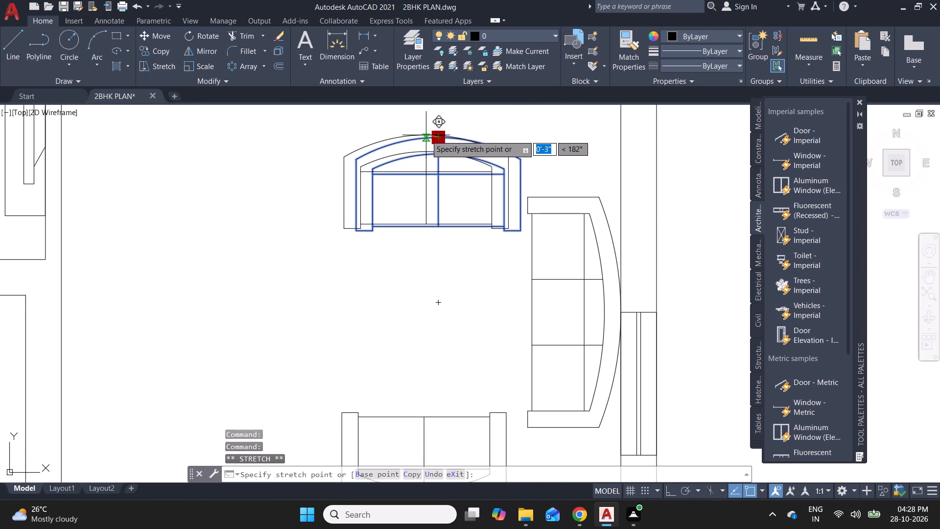
{"action": "left_click", "coordinate": [424, 135]}
{"action": "key", "text": "Escape"}
Slide the three-seat sofa slightly along the window wall towards the entrance, centring it between the two-seat sofas.
{"action": "scroll", "coordinate": [561, 326], "scroll_direction": "down", "scroll_amount": 2}
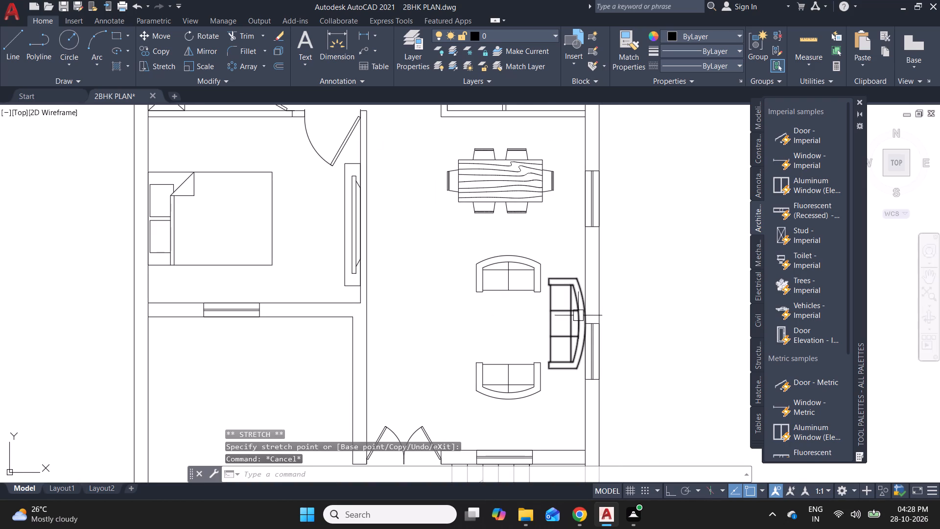
{"action": "left_click", "coordinate": [578, 315]}
{"action": "left_click", "coordinate": [586, 321]}
{"action": "left_click", "coordinate": [586, 330]}
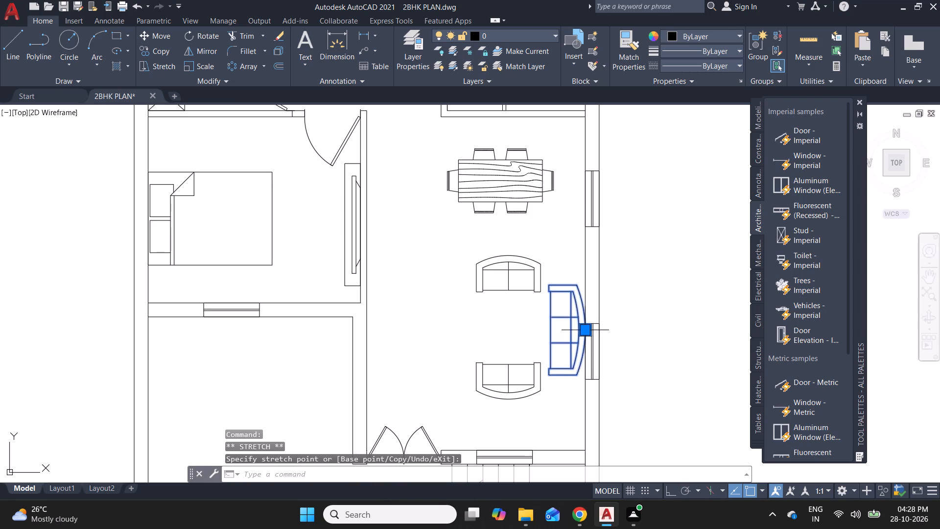
{"action": "key", "text": "Escape"}
Move the two-seat sofa nearest the entrance straight down, widening the gap between the two facing sofas.
{"action": "scroll", "coordinate": [506, 252], "scroll_direction": "down", "scroll_amount": 2}
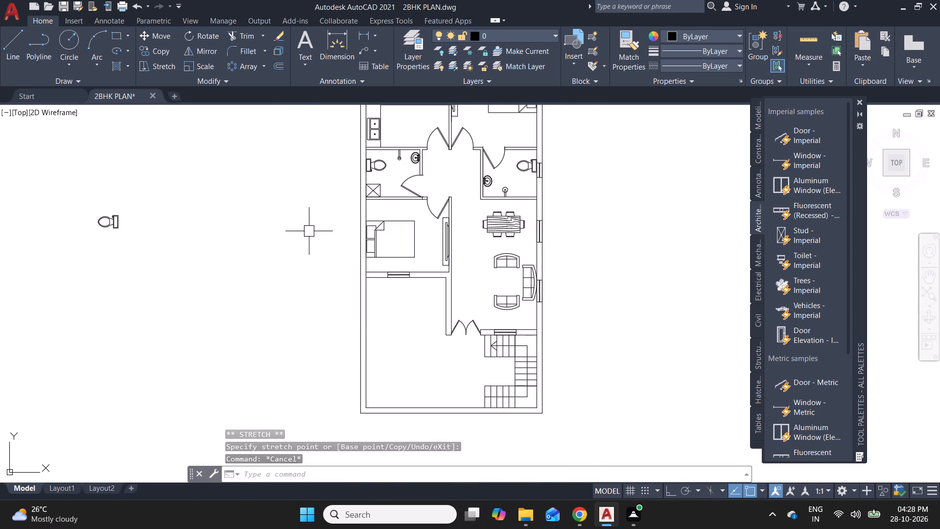
{"action": "scroll", "coordinate": [370, 290], "scroll_direction": "down", "scroll_amount": 2}
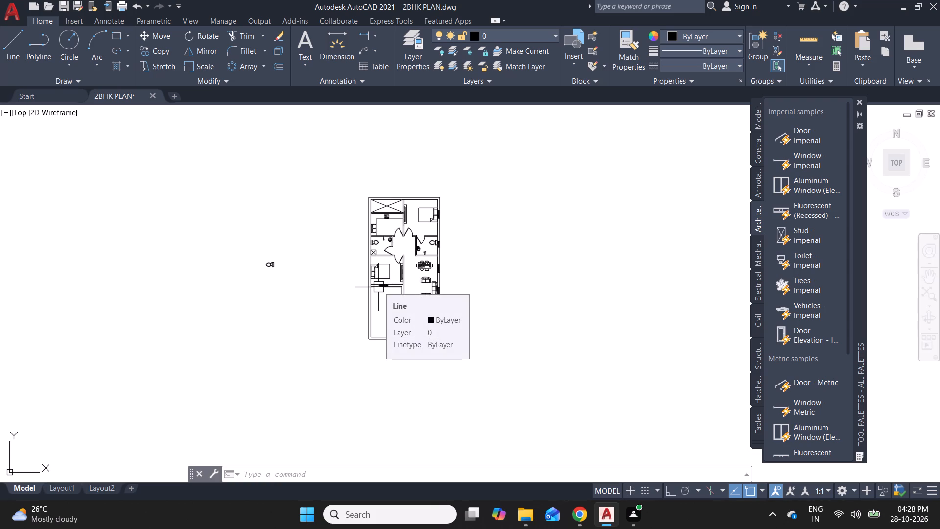
{"action": "scroll", "coordinate": [423, 285], "scroll_direction": "up", "scroll_amount": 5}
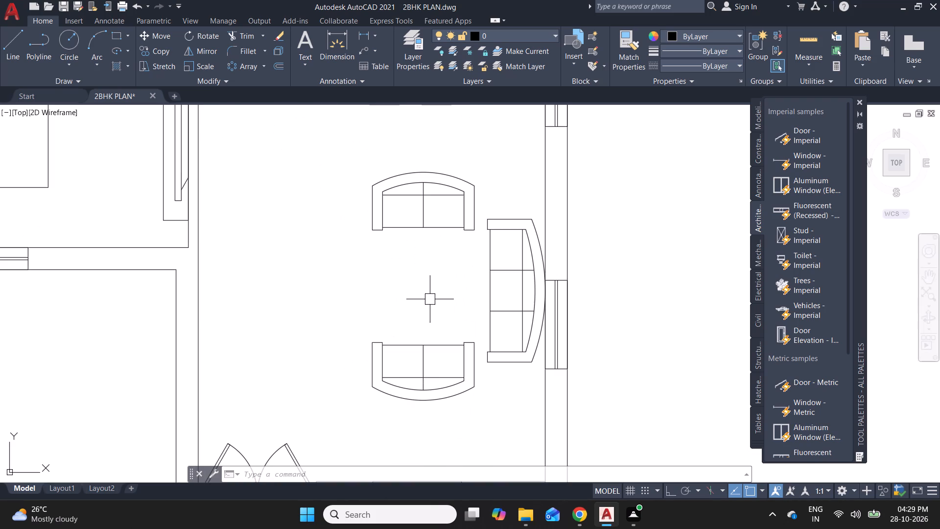
{"action": "key", "text": "Escape"}
{"action": "left_click", "coordinate": [428, 409]}
{"action": "left_click", "coordinate": [427, 402]}
{"action": "left_click", "coordinate": [423, 395]}
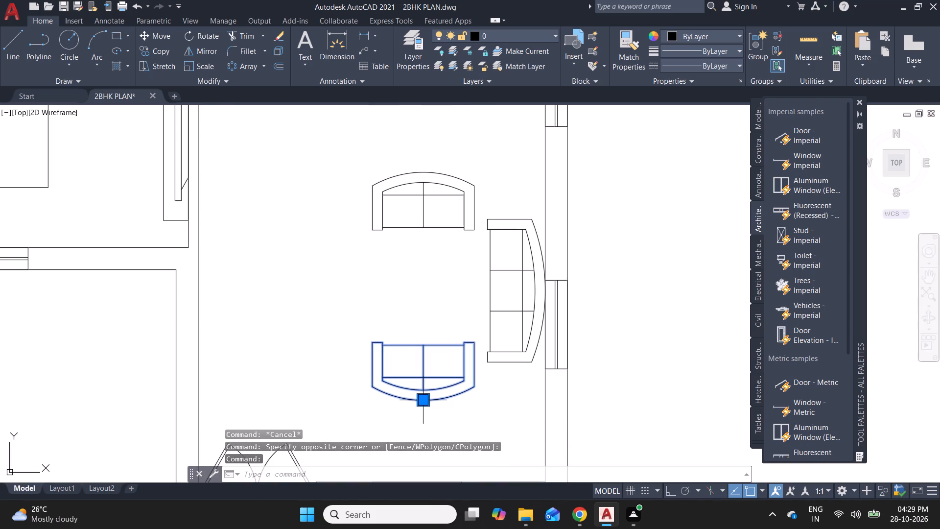
{"action": "left_click", "coordinate": [425, 404]}
{"action": "left_click", "coordinate": [423, 431]}
{"action": "key", "text": "Escape"}
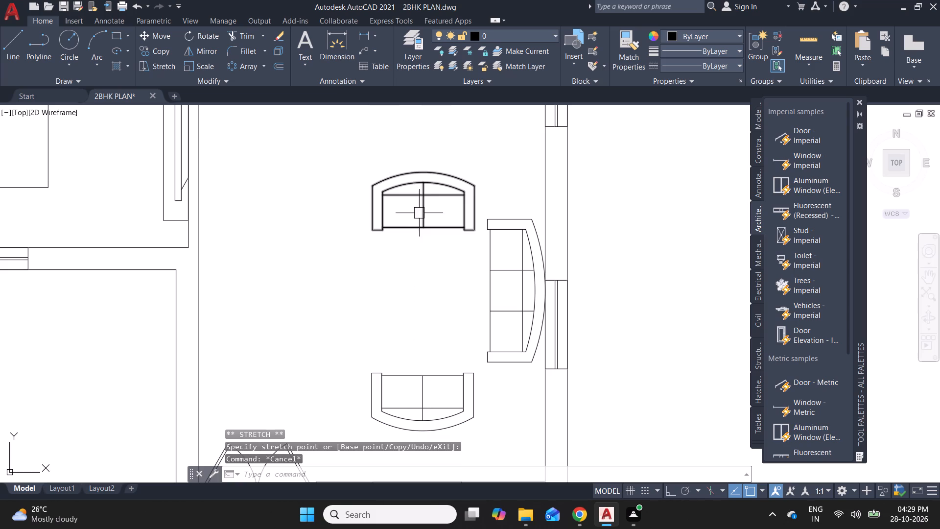
Move the upper two-seat sofa straight up towards the dining table to open more space between the facing sofas.
{"action": "left_click", "coordinate": [426, 179]}
{"action": "left_click", "coordinate": [419, 170]}
{"action": "left_click", "coordinate": [423, 154]}
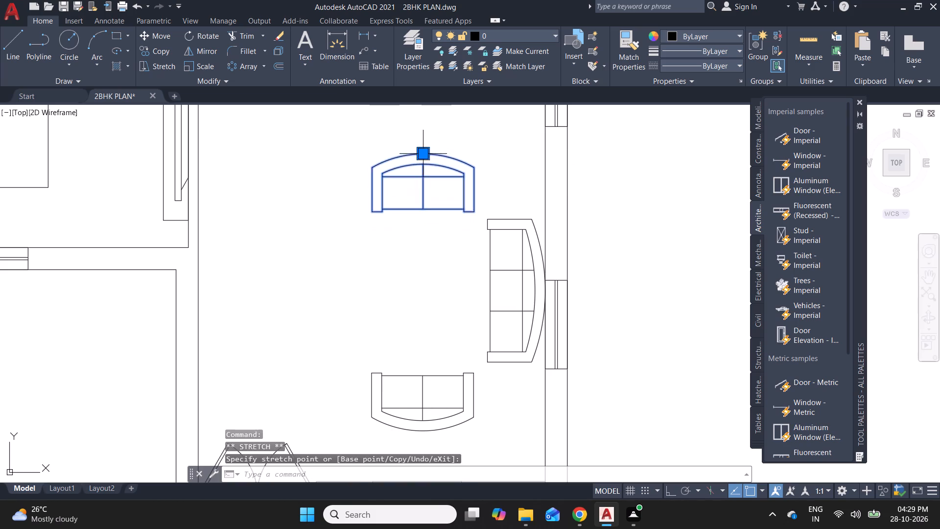
{"action": "key", "text": "Escape"}
Draw an upright rectangle as a coffee table in the open space between the three hall sofas.
{"action": "type", "text": "REC"}
{"action": "key", "text": "space"}
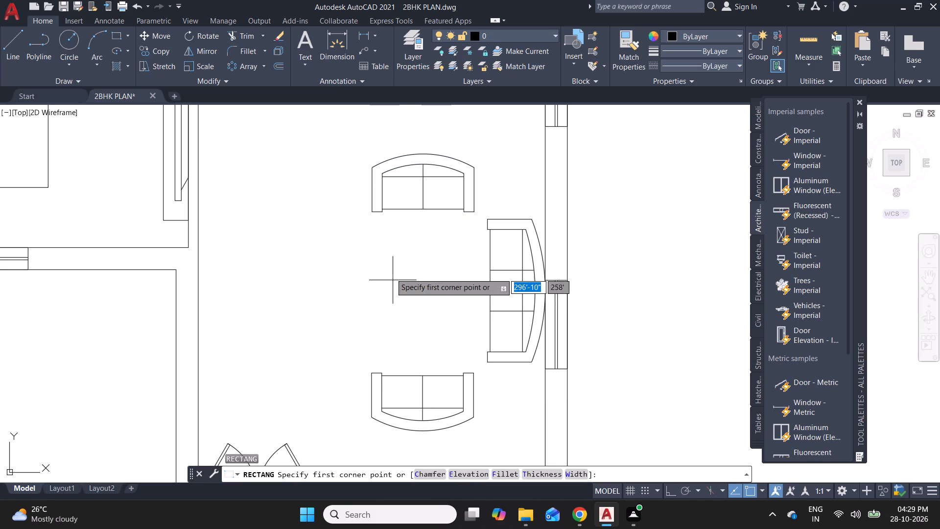
{"action": "left_click_drag", "start_coordinate": [405, 244], "coordinate": [410, 251]}
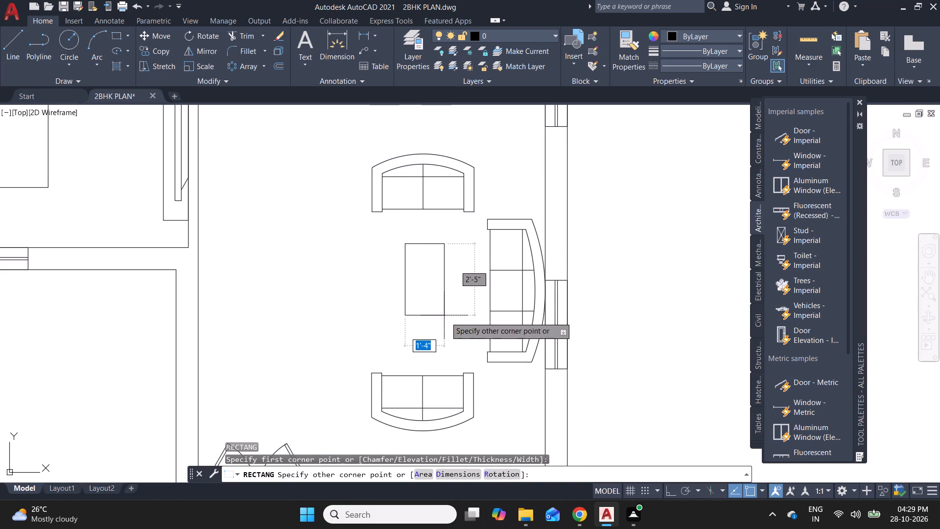
{"action": "left_click", "coordinate": [452, 348]}
{"action": "key", "text": "Escape"}
Offset the coffee table rectangle 3" inward to form its inner border.
{"action": "key", "text": "o"}
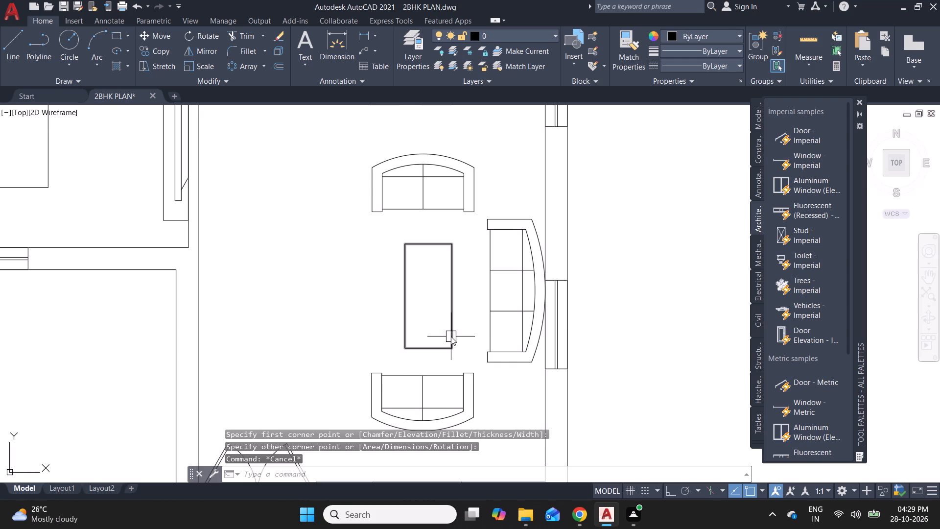
{"action": "key", "text": "Return"}
{"action": "key", "text": "3"}
{"action": "key", "text": "shift+quotedbl"}
{"action": "key", "text": "Return"}
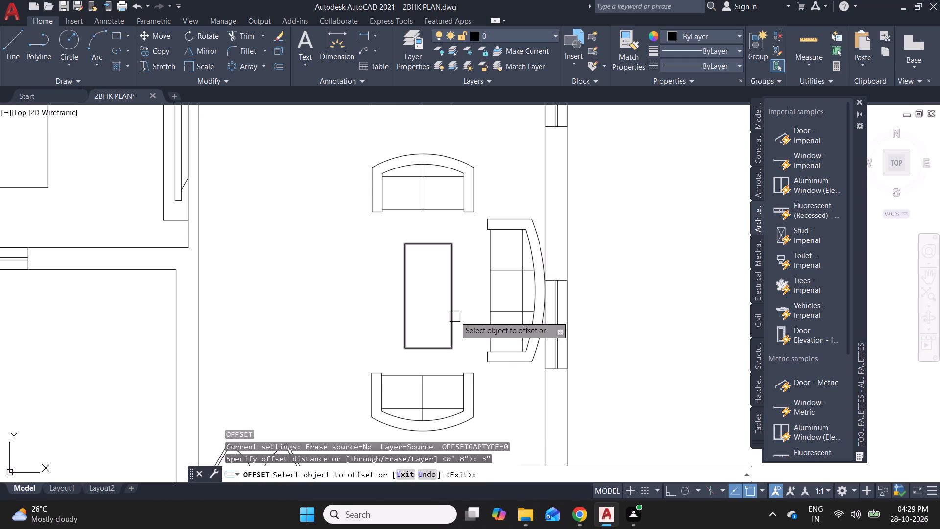
{"action": "left_click", "coordinate": [455, 316]}
{"action": "left_click", "coordinate": [435, 321]}
{"action": "key", "text": "grave"}
Move the two-seat sofa nearest the entrance down until its back rests against the inner face of the windowed entrance wall.
{"action": "scroll", "coordinate": [556, 315], "scroll_direction": "down", "scroll_amount": 2}
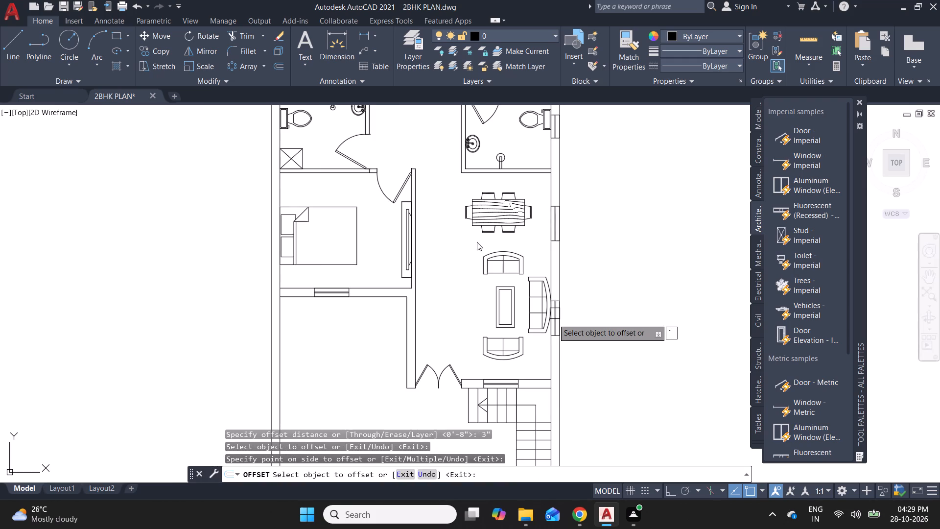
{"action": "scroll", "coordinate": [465, 227], "scroll_direction": "down", "scroll_amount": 1}
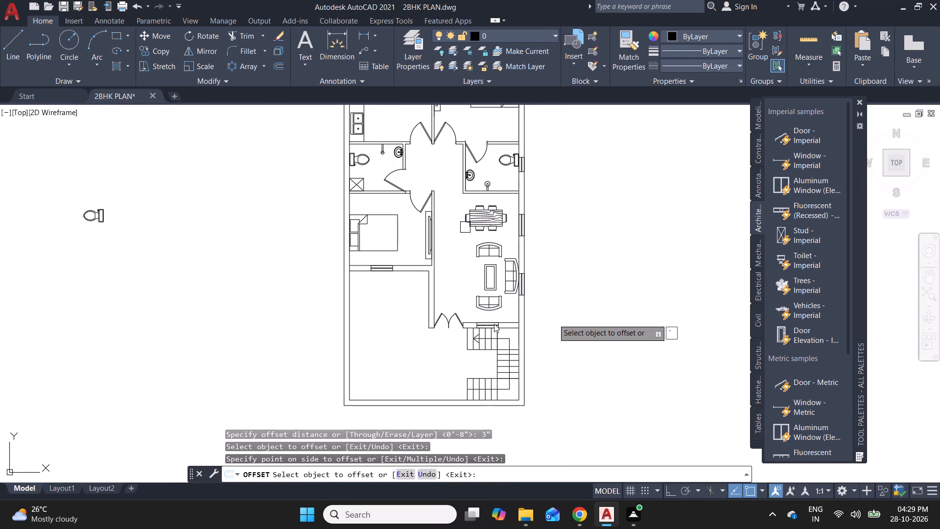
{"action": "scroll", "coordinate": [492, 322], "scroll_direction": "up", "scroll_amount": 3}
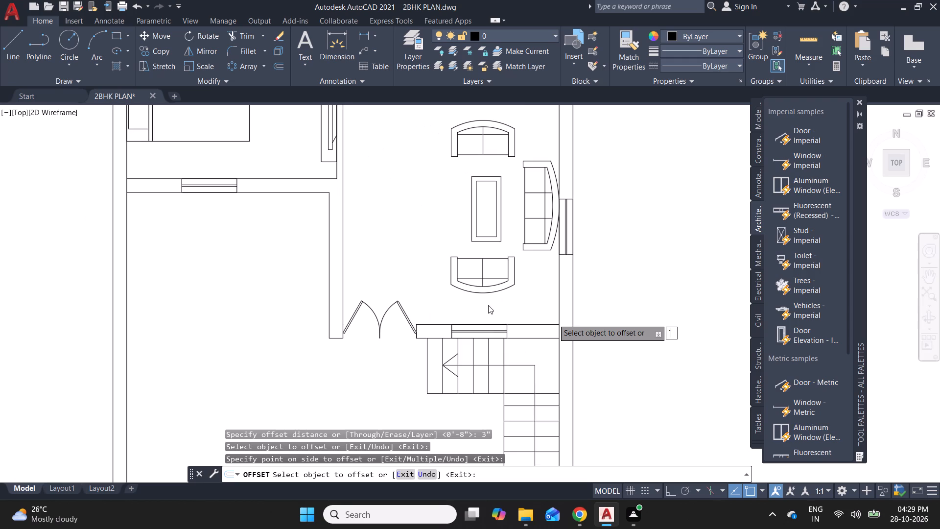
{"action": "left_click", "coordinate": [476, 269]}
{"action": "left_click", "coordinate": [477, 273]}
{"action": "left_click", "coordinate": [477, 274]}
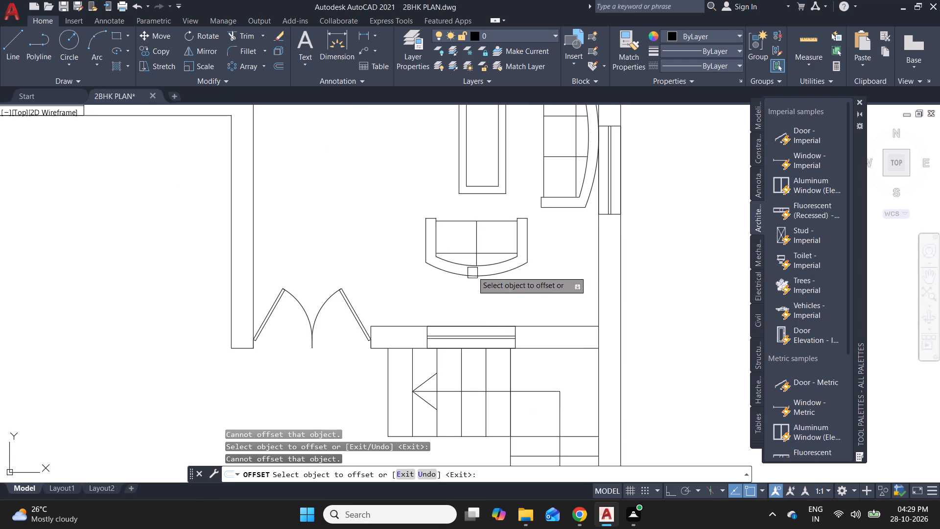
{"action": "left_click", "coordinate": [472, 251]}
{"action": "key", "text": "Escape"}
{"action": "key", "text": "Escape"}
{"action": "left_click", "coordinate": [483, 258]}
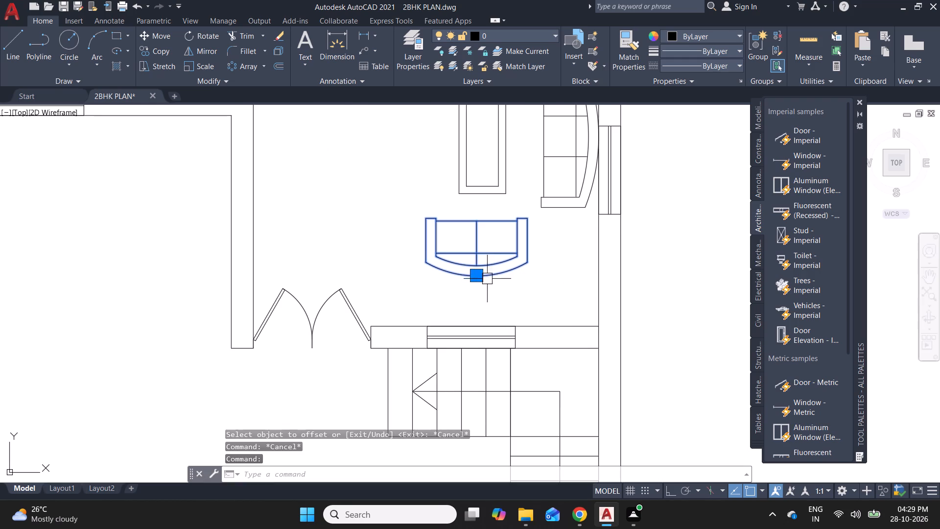
{"action": "left_click", "coordinate": [475, 279]}
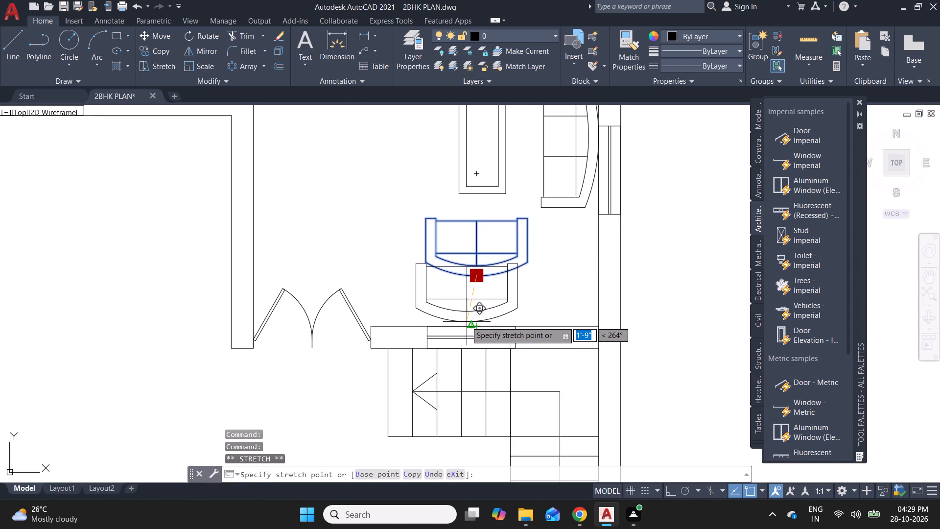
{"action": "left_click", "coordinate": [466, 324]}
{"action": "key", "text": "Escape"}
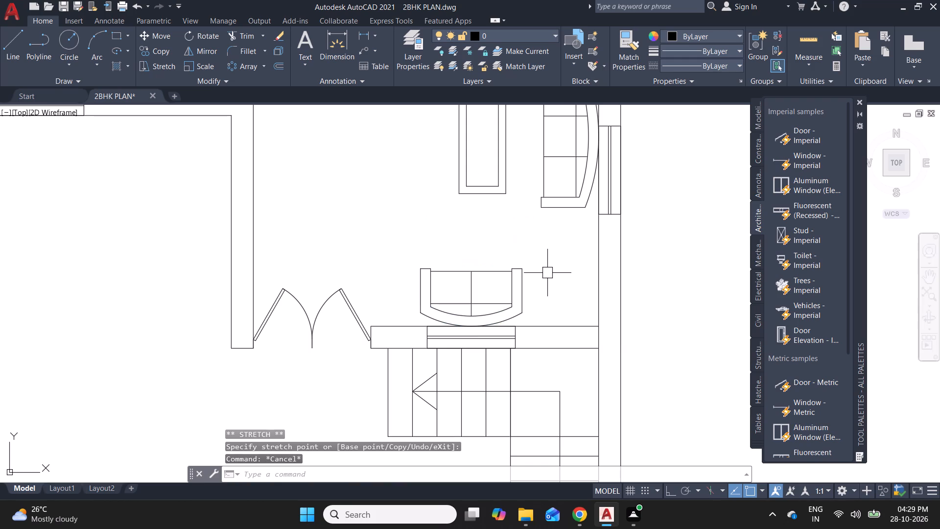
Slide the three-seat sofa down along the window wall, closer to the entrance-side two-seat sofa.
{"action": "left_click", "coordinate": [570, 203]}
{"action": "left_click", "coordinate": [601, 134]}
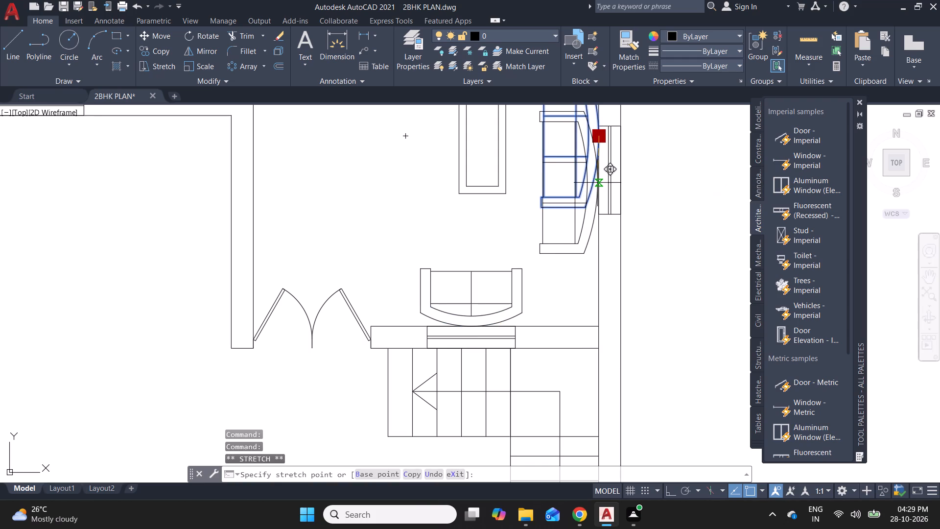
{"action": "left_click", "coordinate": [597, 189]}
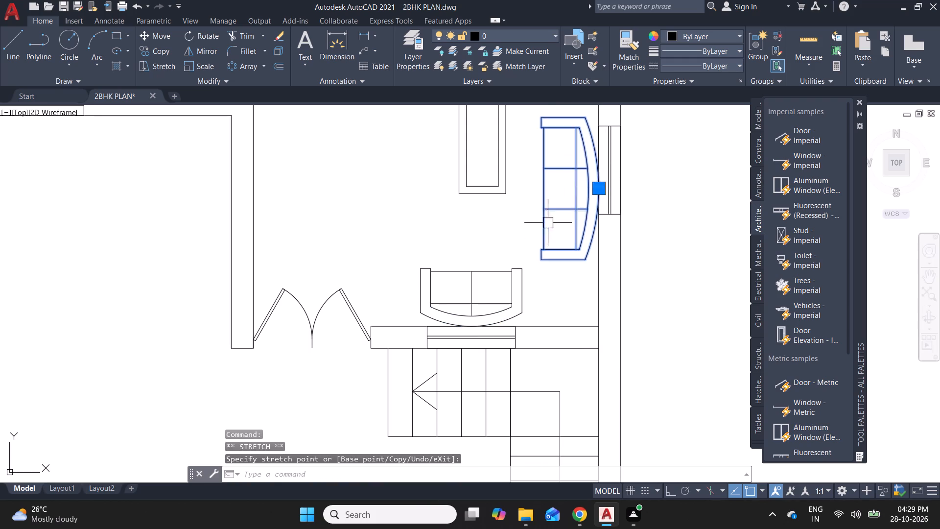
Move both coffee table rectangles about 1'-4" down, closer to the entrance-side two-seat sofa.
{"action": "scroll", "coordinate": [542, 230], "scroll_direction": "down", "scroll_amount": 2}
{"action": "left_click", "coordinate": [528, 194]}
{"action": "key", "text": "Escape"}
{"action": "left_click_drag", "start_coordinate": [536, 226], "coordinate": [530, 213]}
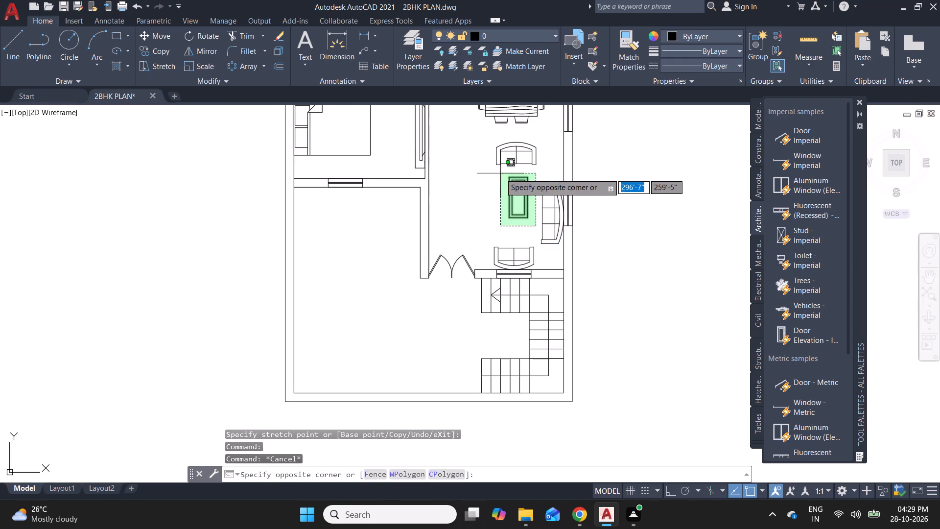
{"action": "left_click", "coordinate": [499, 173]}
{"action": "scroll", "coordinate": [520, 196], "scroll_direction": "up", "scroll_amount": 3}
{"action": "type", "text": "M"}
{"action": "key", "text": "space"}
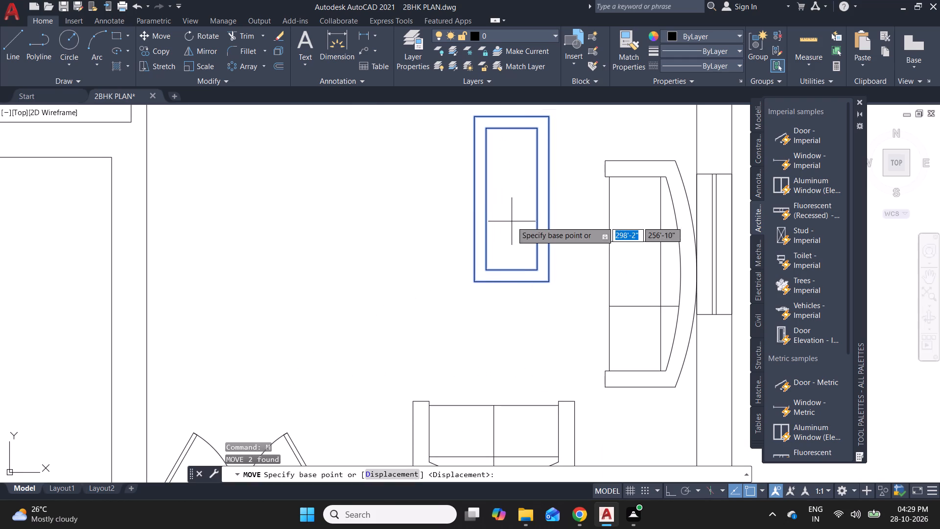
{"action": "left_click", "coordinate": [514, 196]}
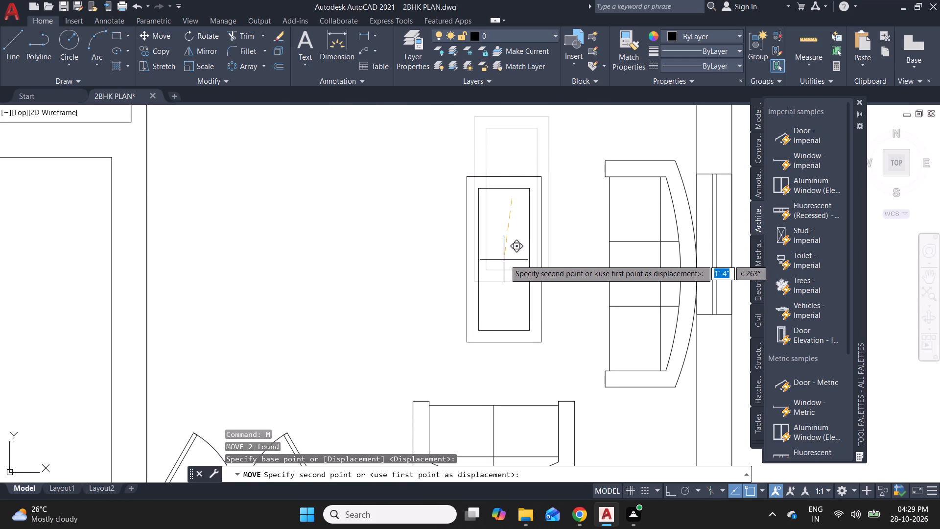
{"action": "left_click", "coordinate": [507, 262]}
{"action": "key", "text": "Escape"}
{"action": "scroll", "coordinate": [527, 321], "scroll_direction": "down", "scroll_amount": 2}
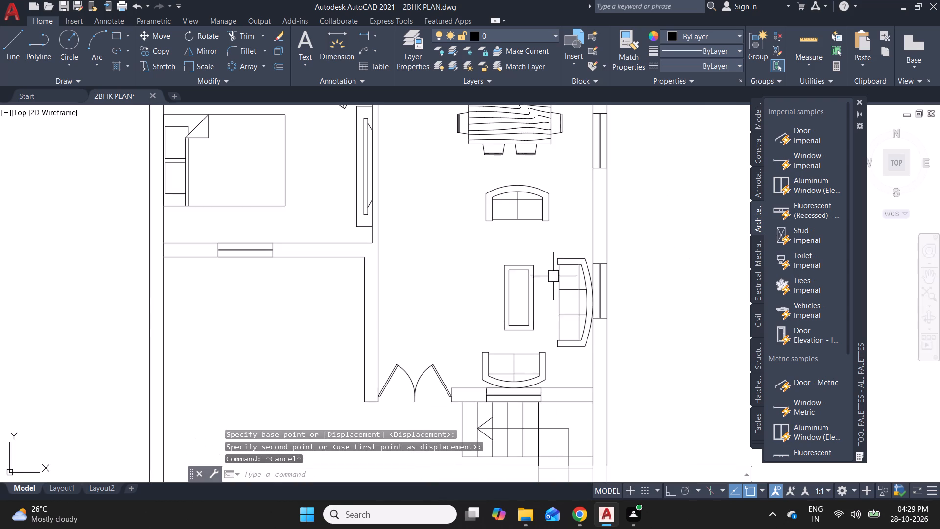
Move the dining-side two-seat sofa down to just above the coffee table, in line with the entrance-side two-seat sofa.
{"action": "left_click_drag", "start_coordinate": [552, 235], "coordinate": [549, 229]}
{"action": "left_click", "coordinate": [446, 178]}
{"action": "left_click_drag", "start_coordinate": [521, 185], "coordinate": [521, 190]}
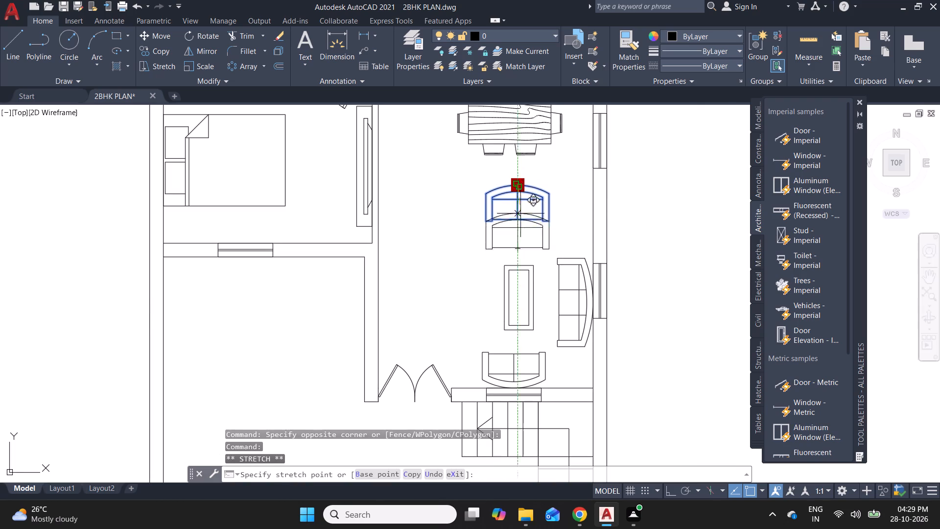
{"action": "left_click", "coordinate": [522, 210]}
{"action": "key", "text": "Escape"}
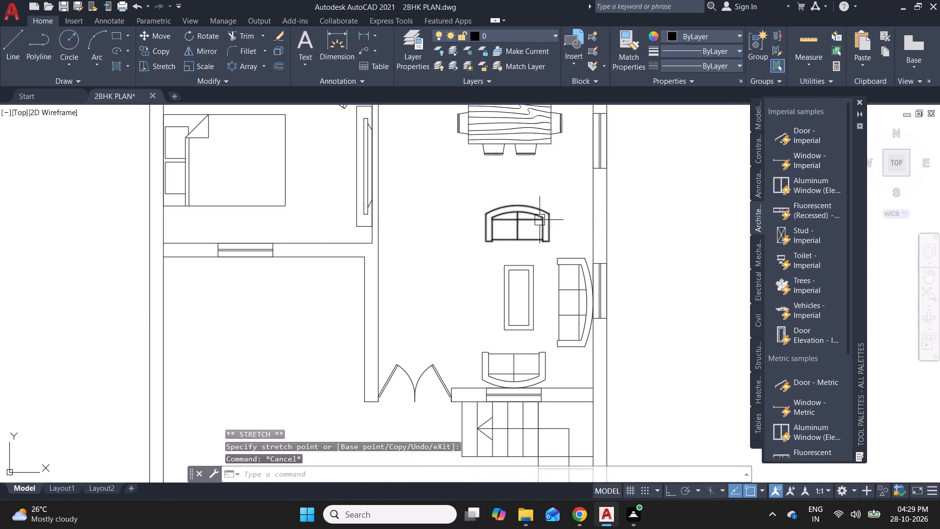
{"action": "scroll", "coordinate": [403, 219], "scroll_direction": "down", "scroll_amount": 1}
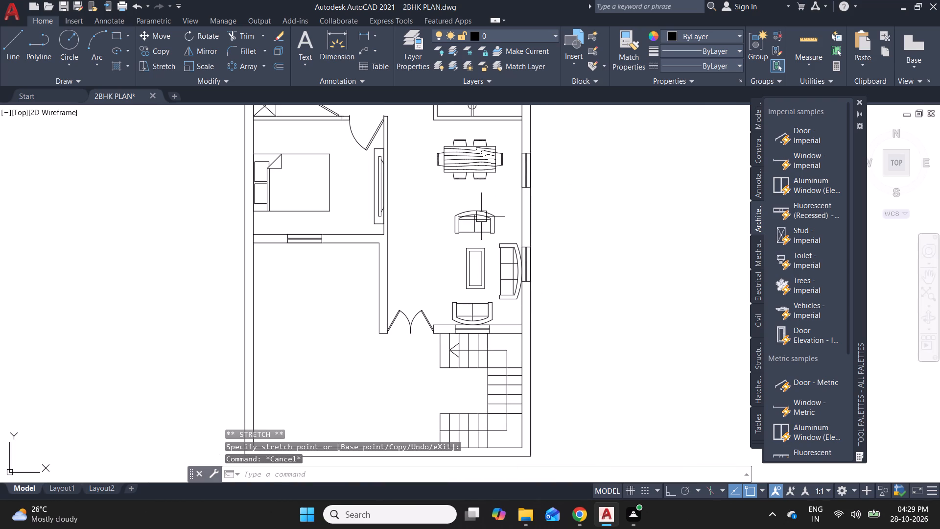
{"action": "left_click", "coordinate": [480, 210]}
{"action": "left_click", "coordinate": [476, 208]}
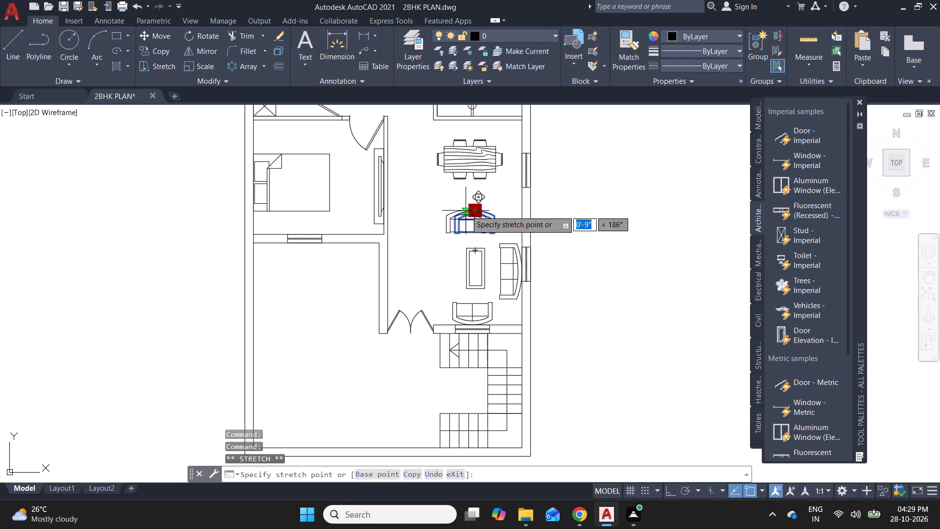
{"action": "left_click", "coordinate": [468, 210]}
{"action": "left_click", "coordinate": [470, 212]}
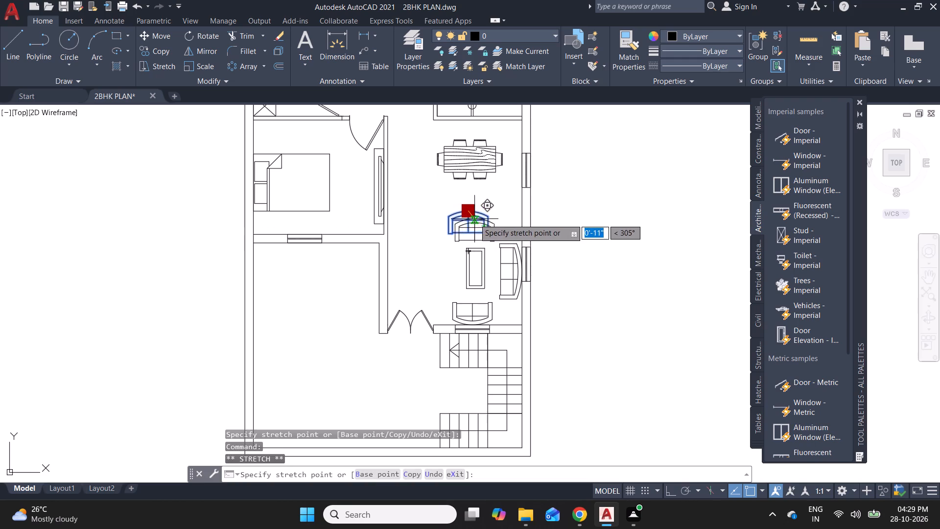
{"action": "scroll", "coordinate": [473, 220], "scroll_direction": "up", "scroll_amount": 3}
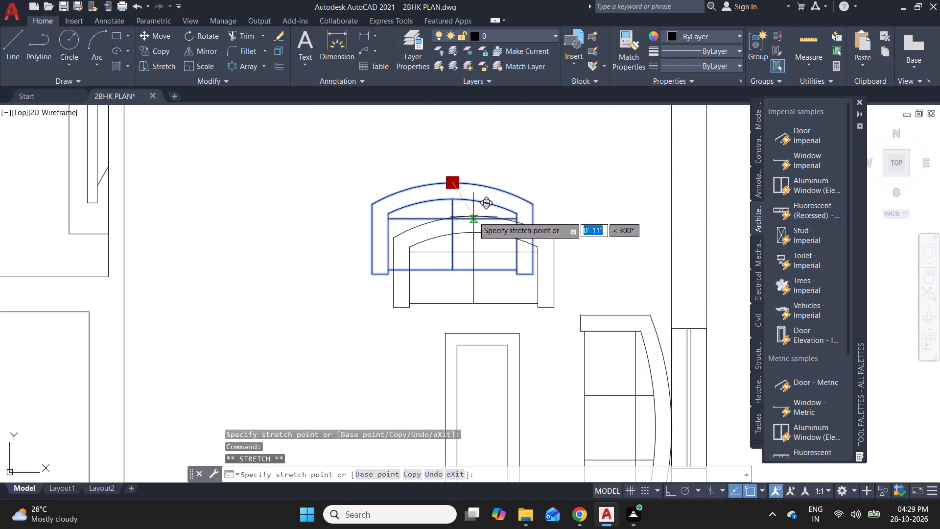
{"action": "left_click", "coordinate": [473, 216]}
{"action": "scroll", "coordinate": [496, 166], "scroll_direction": "down", "scroll_amount": 2}
{"action": "key", "text": "Escape"}
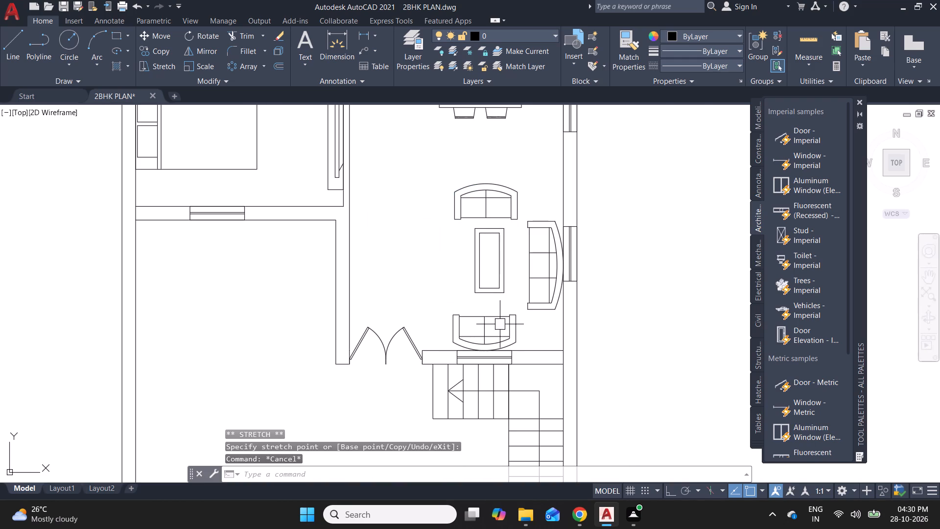
Move the coffee table slightly down and away from the three-seat sofa, centring it between the two two-seat sofas.
{"action": "left_click", "coordinate": [510, 297]}
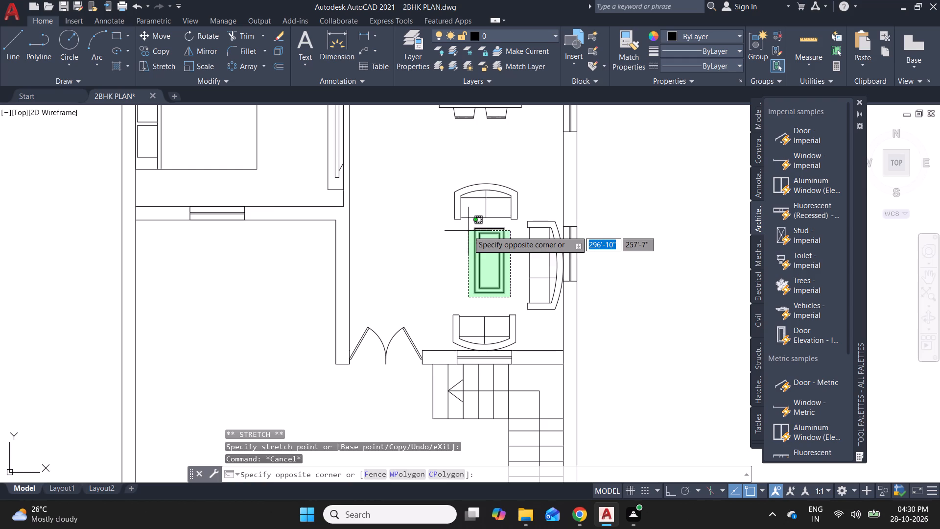
{"action": "left_click", "coordinate": [467, 226]}
{"action": "key", "text": "m"}
{"action": "key", "text": "space"}
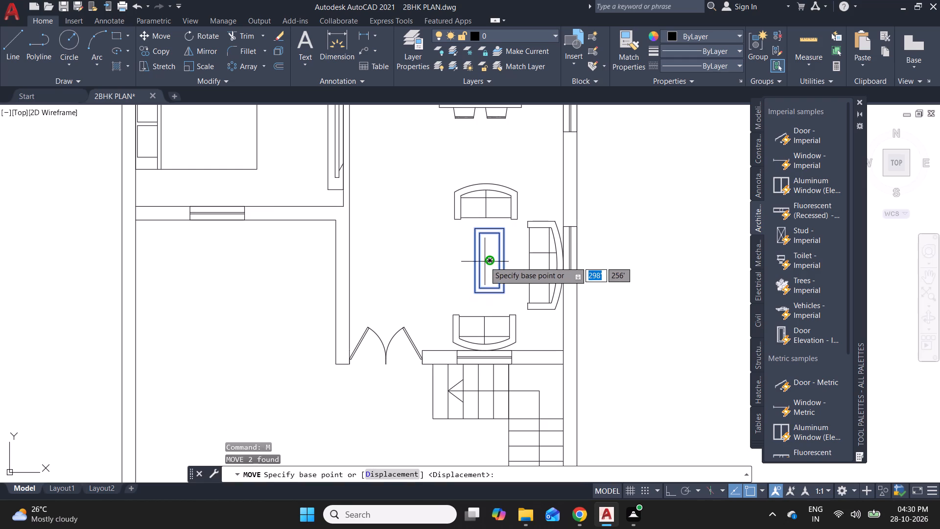
{"action": "left_click", "coordinate": [491, 261]}
{"action": "left_click", "coordinate": [486, 267]}
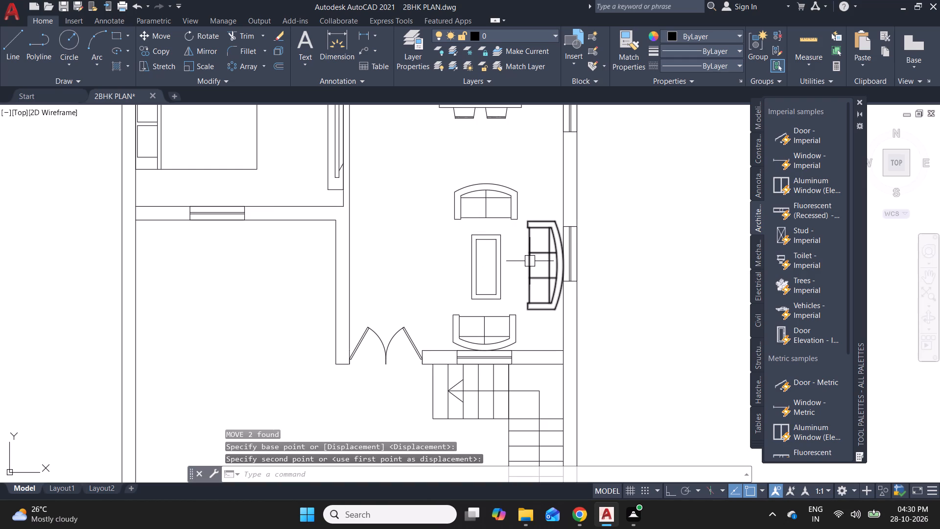
Draw a corner table rectangle about 1'-10" by 1'-6" between the entrance-side two-seat sofa and the window wall.
{"action": "key", "text": "Escape"}
{"action": "type", "text": "RE"}
{"action": "type", "text": "C"}
{"action": "key", "text": "space"}
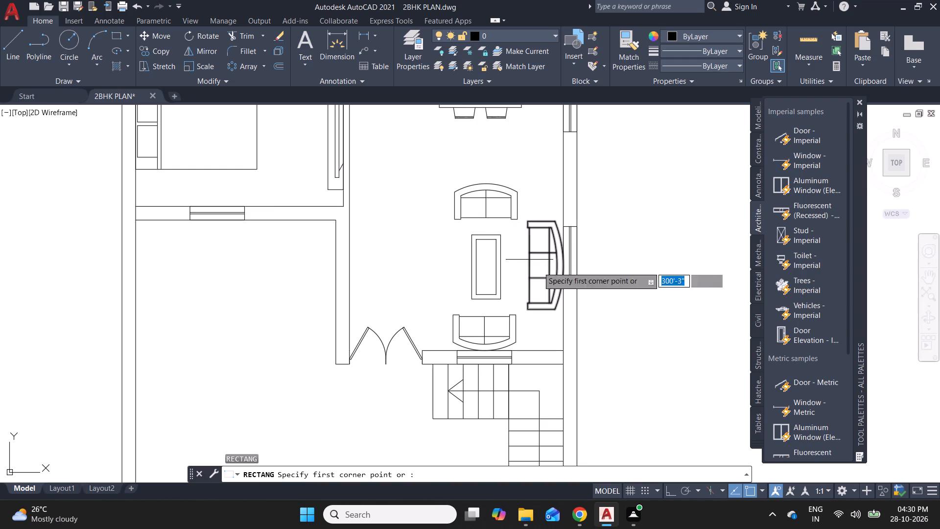
{"action": "left_click", "coordinate": [525, 318]}
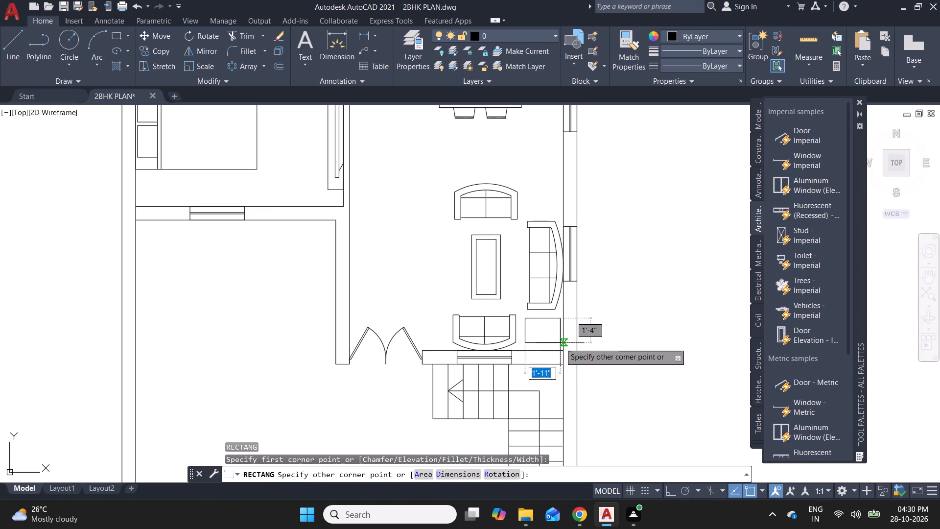
{"action": "scroll", "coordinate": [560, 342], "scroll_direction": "up", "scroll_amount": 3}
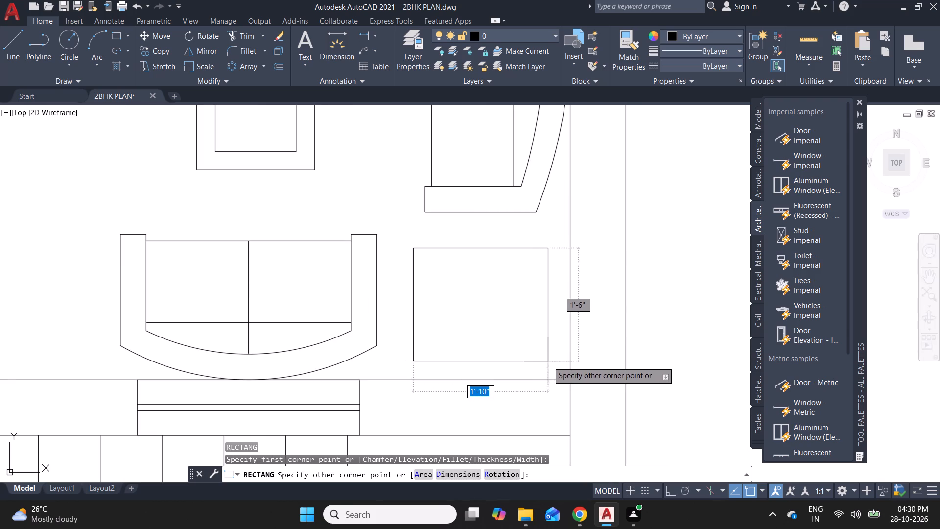
{"action": "left_click", "coordinate": [552, 361]}
{"action": "key", "text": "Escape"}
{"action": "key", "text": "Escape"}
{"action": "key", "text": "Escape"}
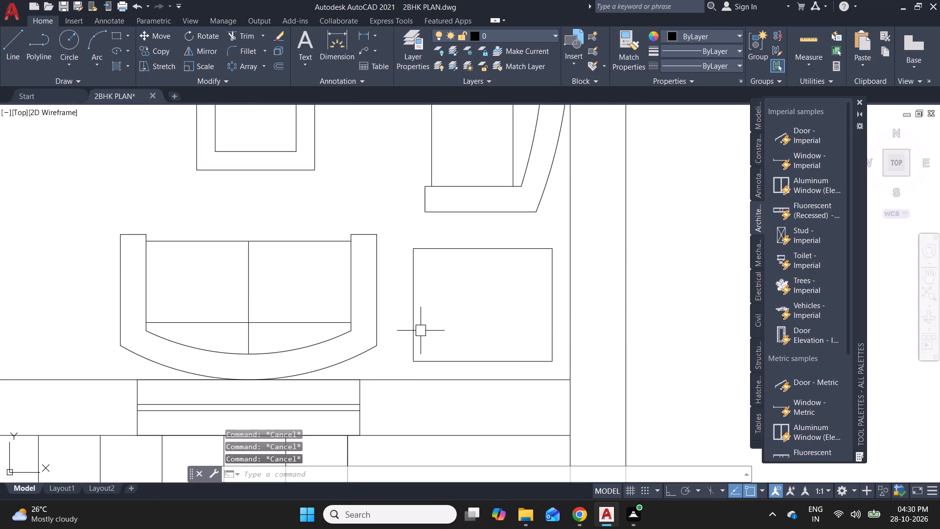
Draw a circle of about 9" radius centred inside the corner table rectangle.
{"action": "key", "text": "c"}
{"action": "key", "text": "space"}
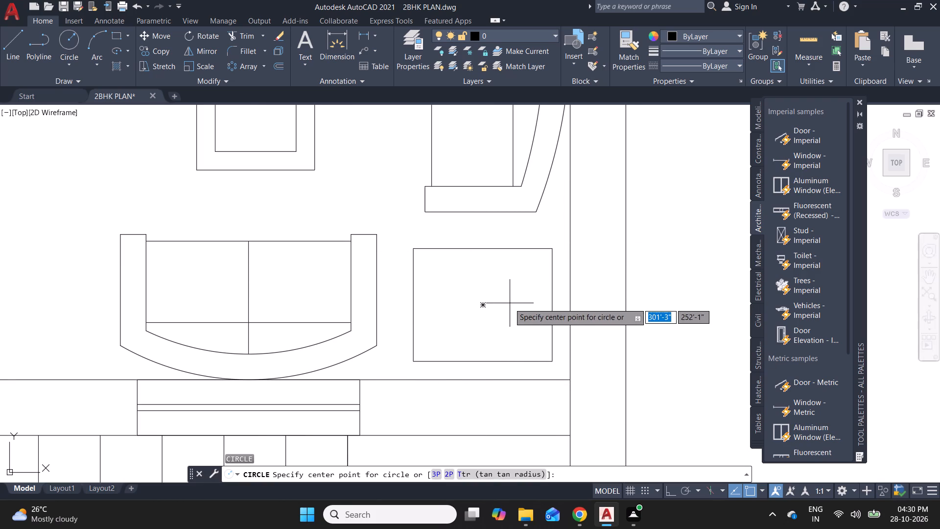
{"action": "left_click", "coordinate": [480, 302]}
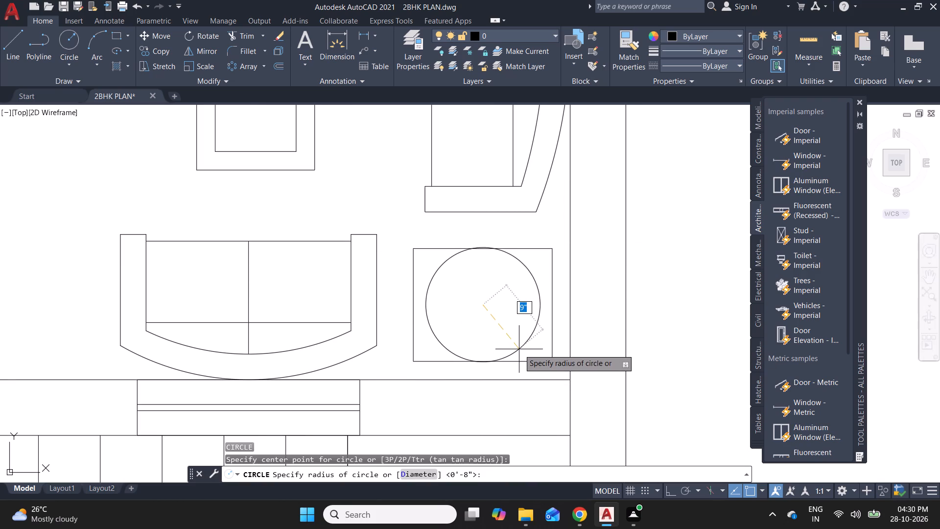
{"action": "left_click", "coordinate": [519, 346]}
{"action": "key", "text": "Escape"}
{"action": "key", "text": "Escape"}
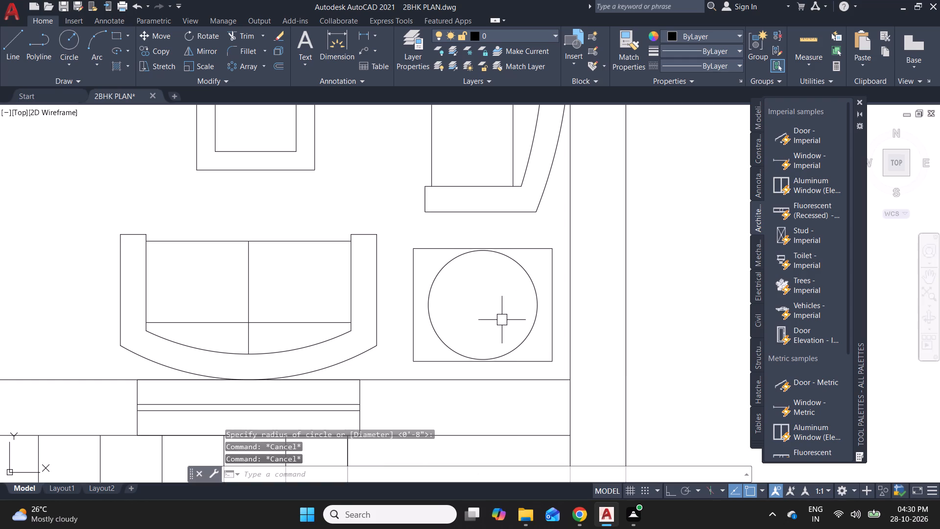
Draw a horizontal radius line from the circle's centre to its edge on the window-wall side.
{"action": "key", "text": "l"}
{"action": "key", "text": "space"}
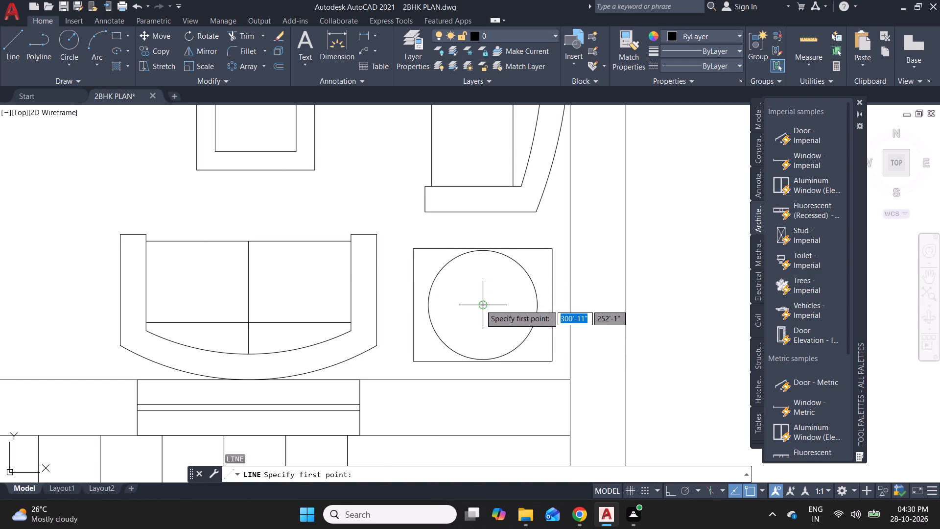
{"action": "left_click", "coordinate": [482, 305]}
{"action": "left_click", "coordinate": [536, 303]}
{"action": "key", "text": "Escape"}
{"action": "key", "text": "Escape"}
Polar array the radius line around the circle's centre with 25 items over 360 degrees.
{"action": "left_click", "coordinate": [512, 306]}
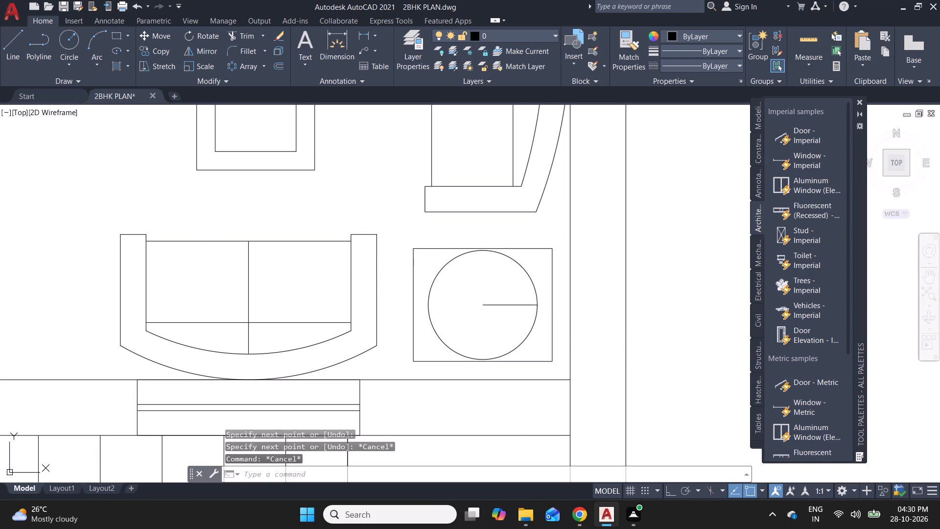
{"action": "left_click", "coordinate": [263, 73]}
{"action": "left_click", "coordinate": [263, 69]}
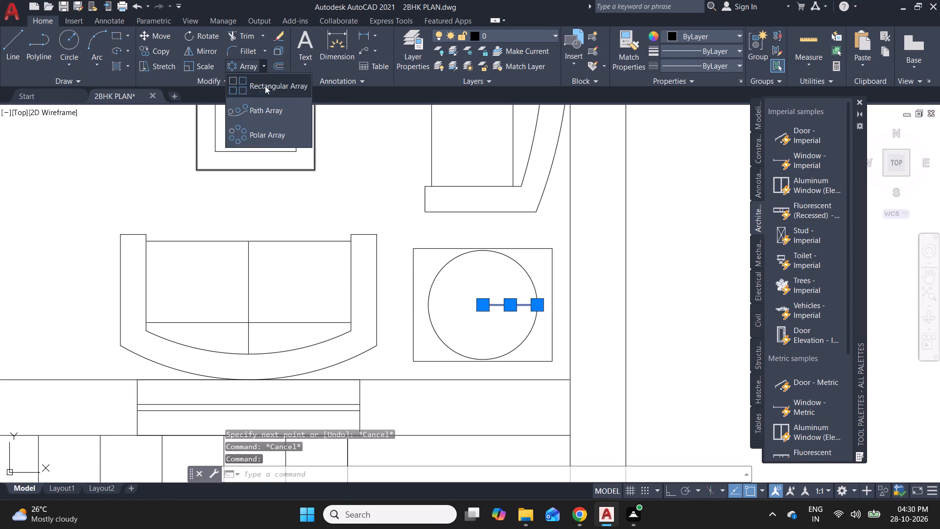
{"action": "left_click", "coordinate": [268, 135]}
{"action": "left_click", "coordinate": [478, 311]}
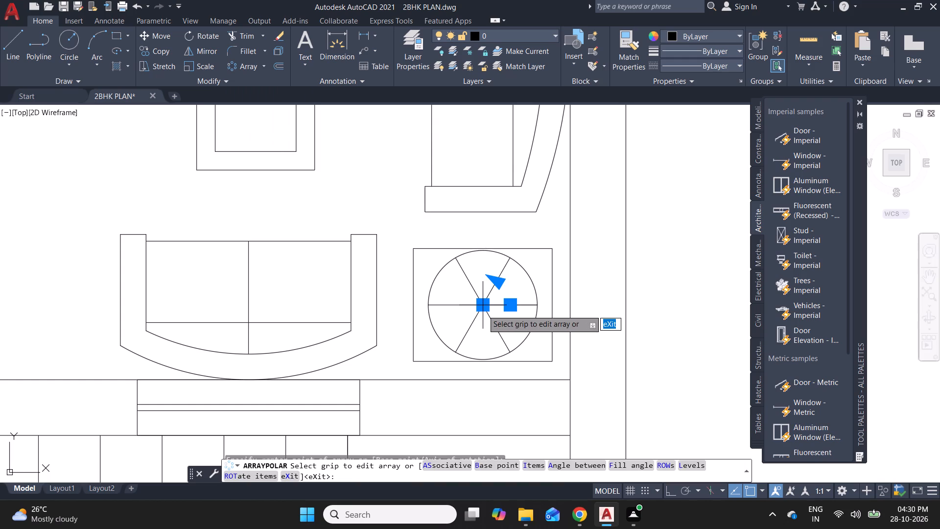
{"action": "left_click", "coordinate": [140, 36]}
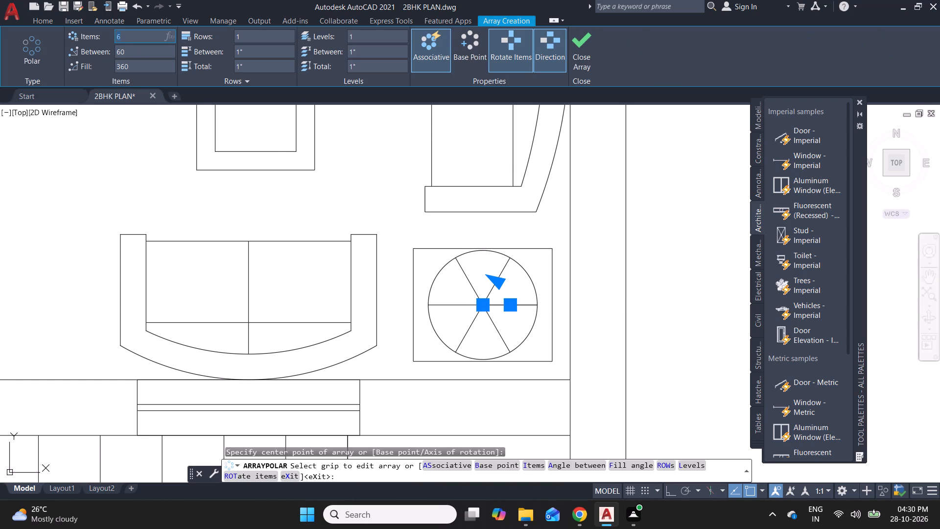
{"action": "type", "text": "25"}
{"action": "key", "text": "Return"}
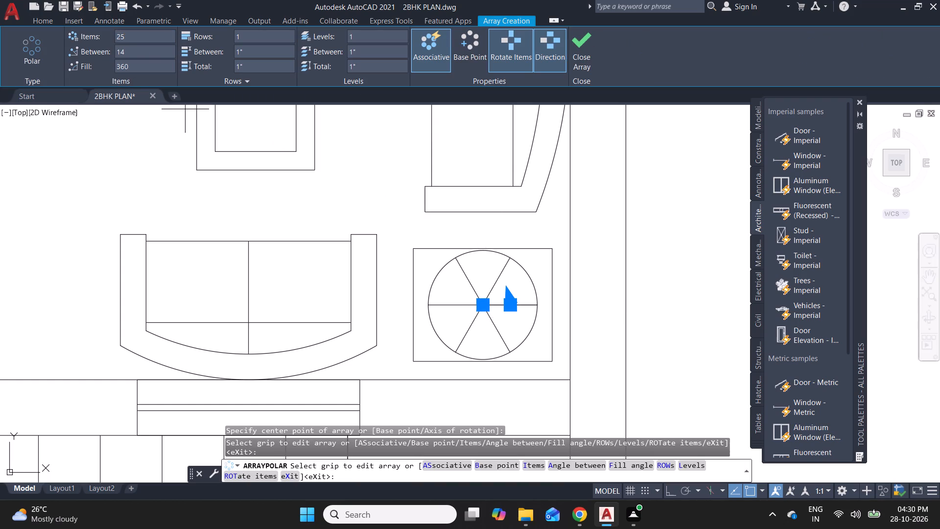
{"action": "left_click", "coordinate": [578, 45]}
Copy the whole corner table about 7'-2" straight up, beyond the dining-side end of the three-seat sofa.
{"action": "scroll", "coordinate": [614, 110], "scroll_direction": "down", "scroll_amount": 2}
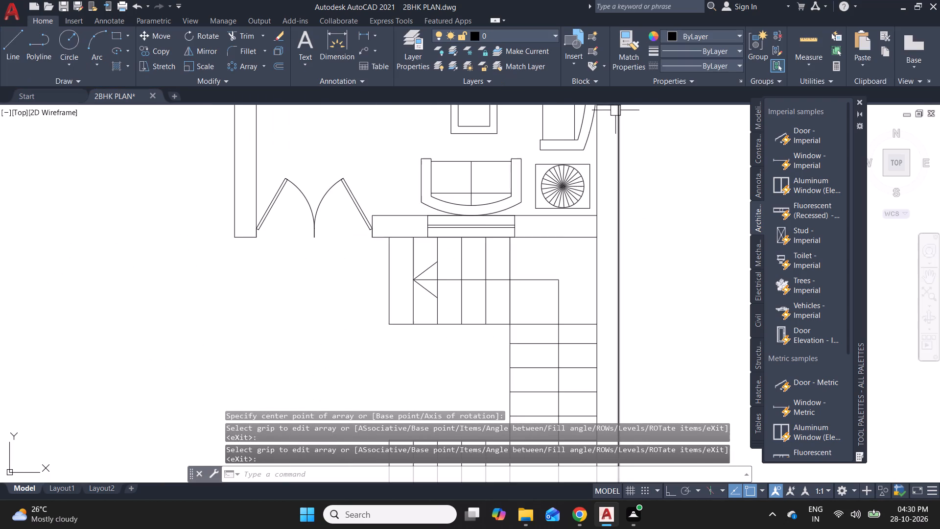
{"action": "scroll", "coordinate": [616, 132], "scroll_direction": "down", "scroll_amount": 1}
{"action": "scroll", "coordinate": [615, 212], "scroll_direction": "down", "scroll_amount": 2}
{"action": "scroll", "coordinate": [549, 272], "scroll_direction": "down", "scroll_amount": 2}
{"action": "scroll", "coordinate": [597, 225], "scroll_direction": "up", "scroll_amount": 3}
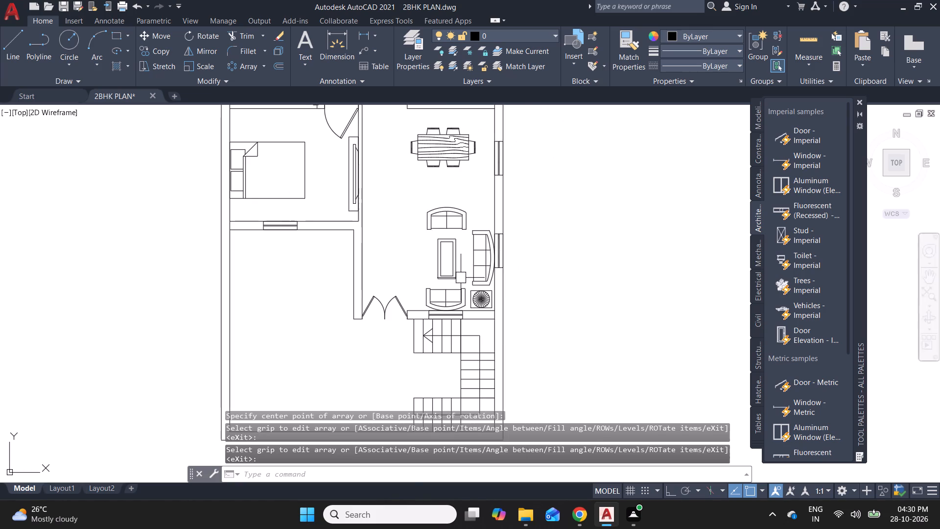
{"action": "scroll", "coordinate": [461, 279], "scroll_direction": "up", "scroll_amount": 2}
{"action": "scroll", "coordinate": [516, 342], "scroll_direction": "up", "scroll_amount": 3}
{"action": "left_click_drag", "start_coordinate": [376, 160], "coordinate": [384, 166]}
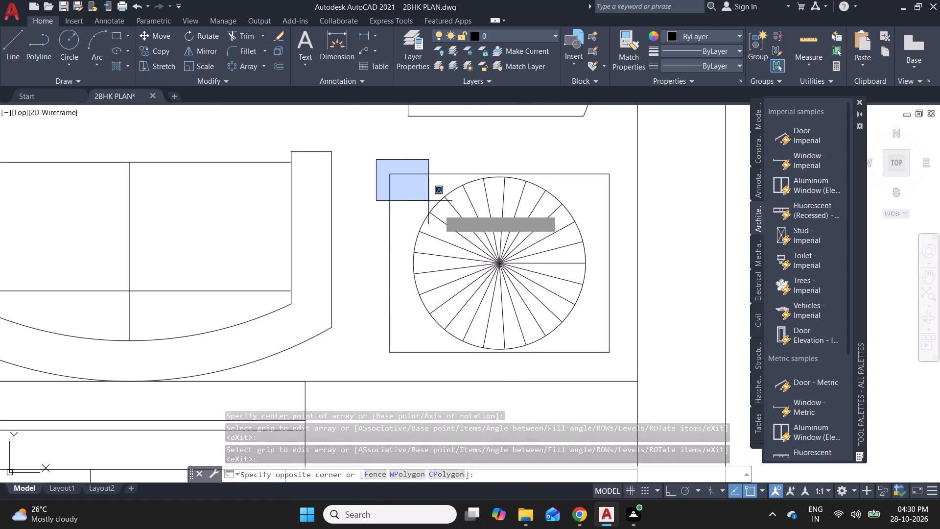
{"action": "left_click", "coordinate": [626, 369]}
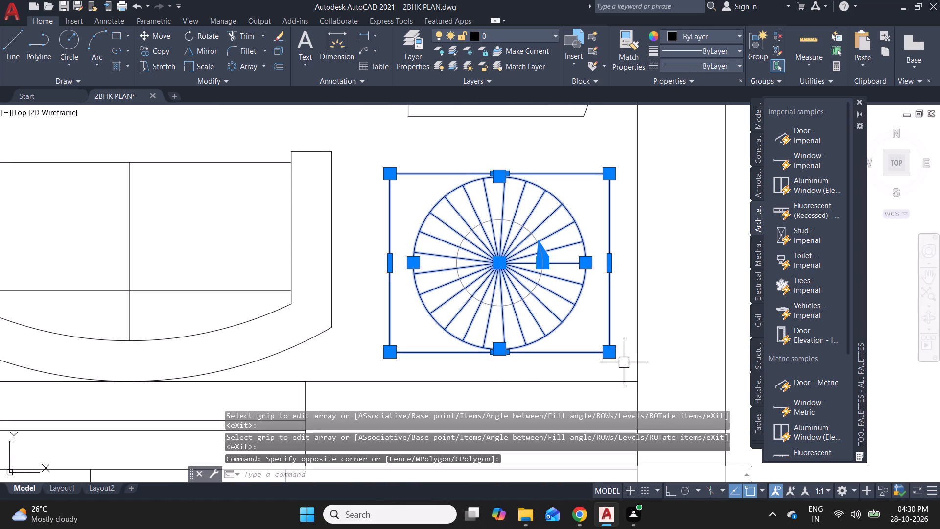
{"action": "type", "text": "CO"}
{"action": "key", "text": "Return"}
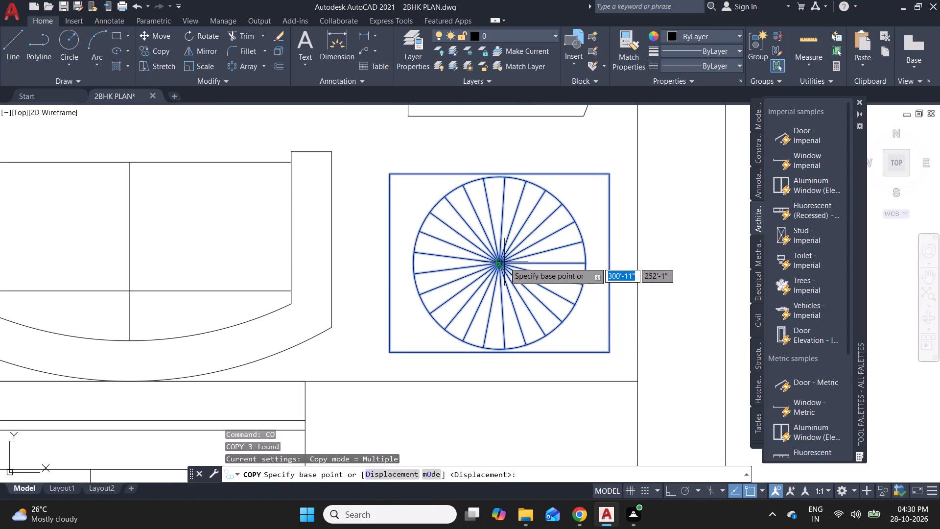
{"action": "left_click", "coordinate": [502, 262]}
{"action": "scroll", "coordinate": [502, 322], "scroll_direction": "down", "scroll_amount": 4}
{"action": "scroll", "coordinate": [490, 162], "scroll_direction": "up", "scroll_amount": 2}
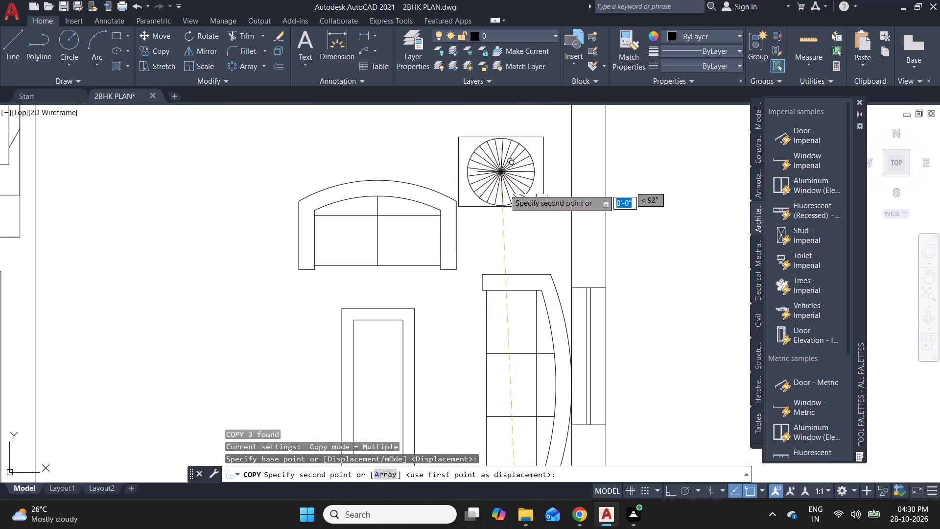
{"action": "left_click", "coordinate": [517, 226]}
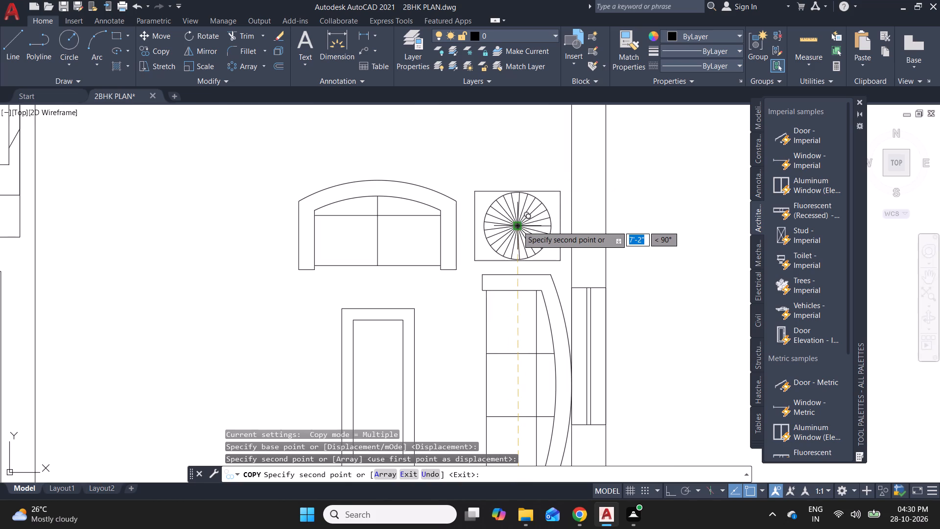
{"action": "key", "text": "Escape"}
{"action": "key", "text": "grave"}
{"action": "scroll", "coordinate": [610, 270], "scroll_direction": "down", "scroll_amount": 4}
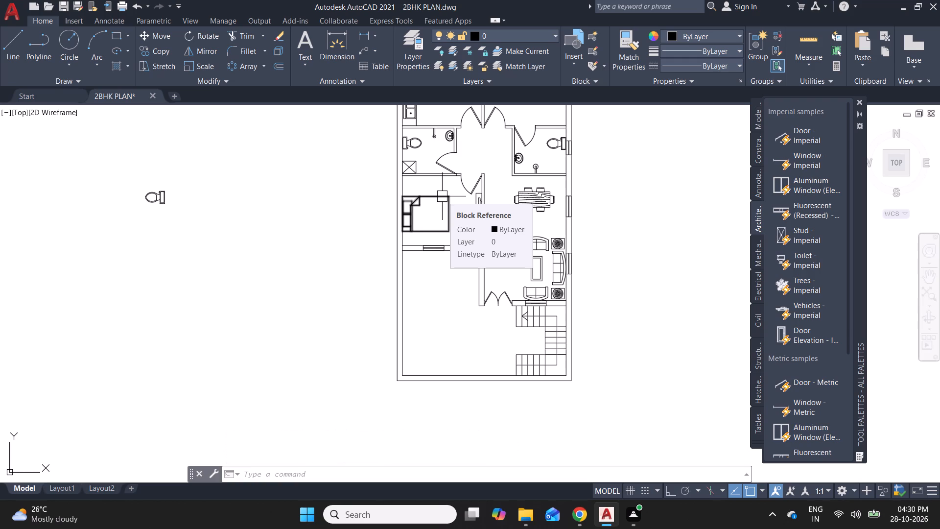
Draw a bedside table rectangle about 1'-2" by 1'-1" against the outer wall, starting at the bed's lower headboard corner.
{"action": "scroll", "coordinate": [470, 159], "scroll_direction": "down", "scroll_amount": 2}
{"action": "scroll", "coordinate": [473, 140], "scroll_direction": "up", "scroll_amount": 3}
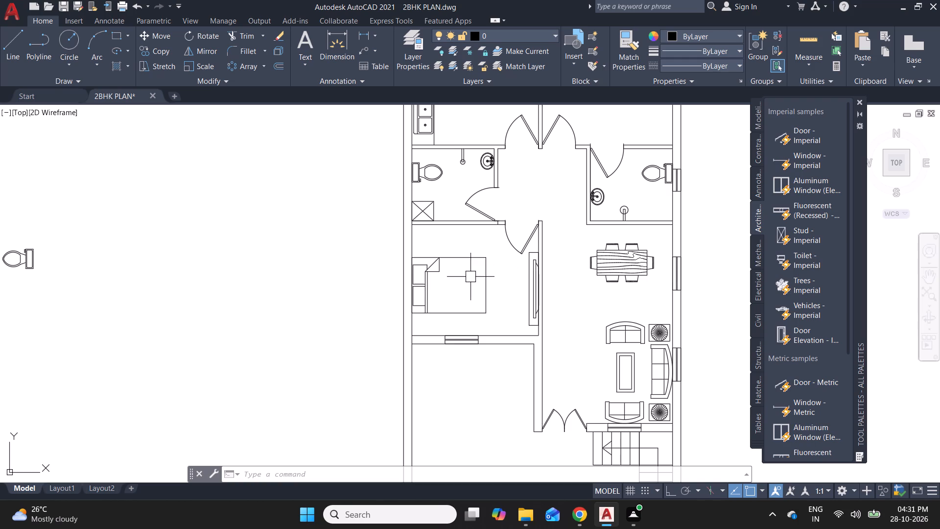
{"action": "key", "text": "Escape"}
{"action": "key", "text": "Escape"}
{"action": "scroll", "coordinate": [463, 256], "scroll_direction": "down", "scroll_amount": 1}
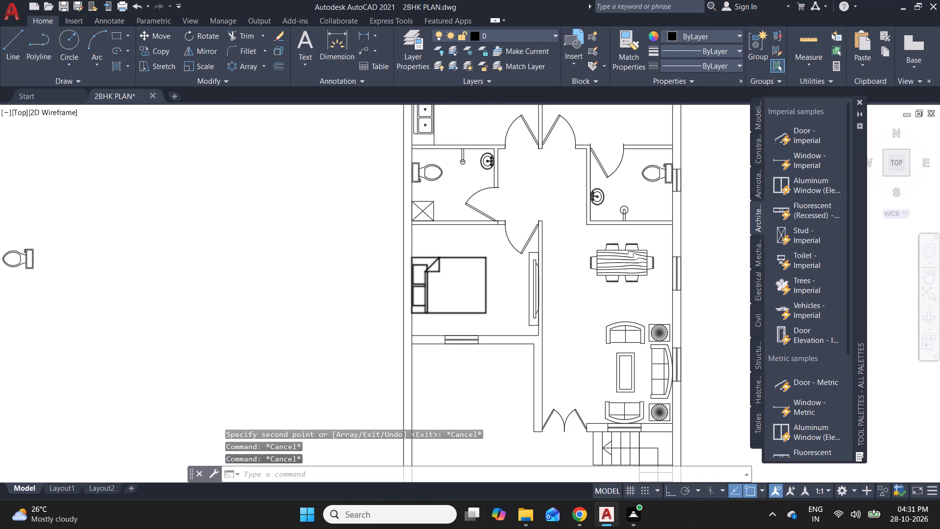
{"action": "scroll", "coordinate": [427, 308], "scroll_direction": "up", "scroll_amount": 2}
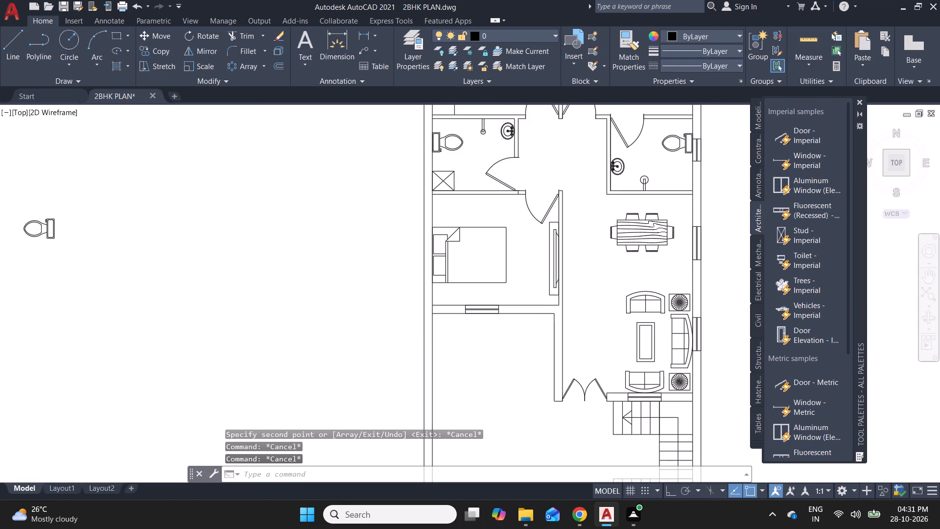
{"action": "scroll", "coordinate": [423, 297], "scroll_direction": "up", "scroll_amount": 1}
{"action": "key", "text": "Escape"}
{"action": "key", "text": "Escape"}
{"action": "key", "text": "r"}
{"action": "type", "text": "EC"}
{"action": "key", "text": "space"}
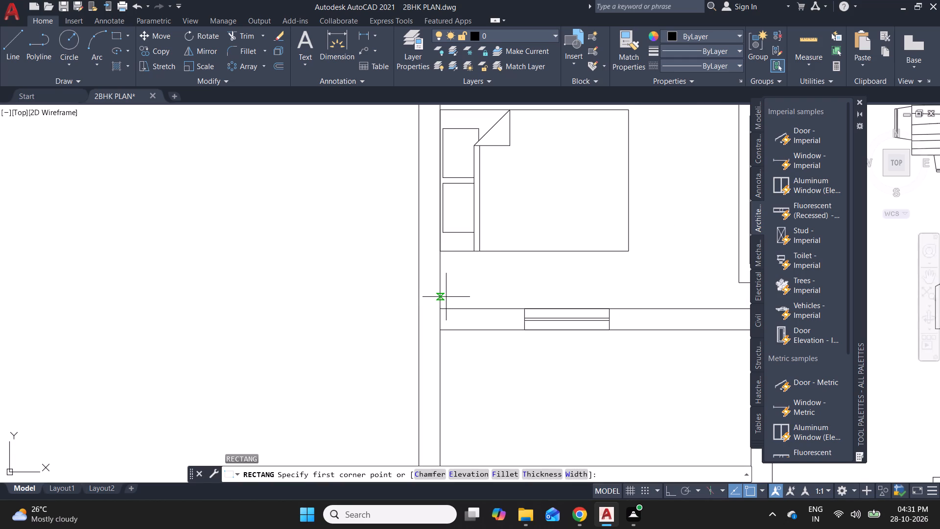
{"action": "scroll", "coordinate": [446, 297], "scroll_direction": "up", "scroll_amount": 2}
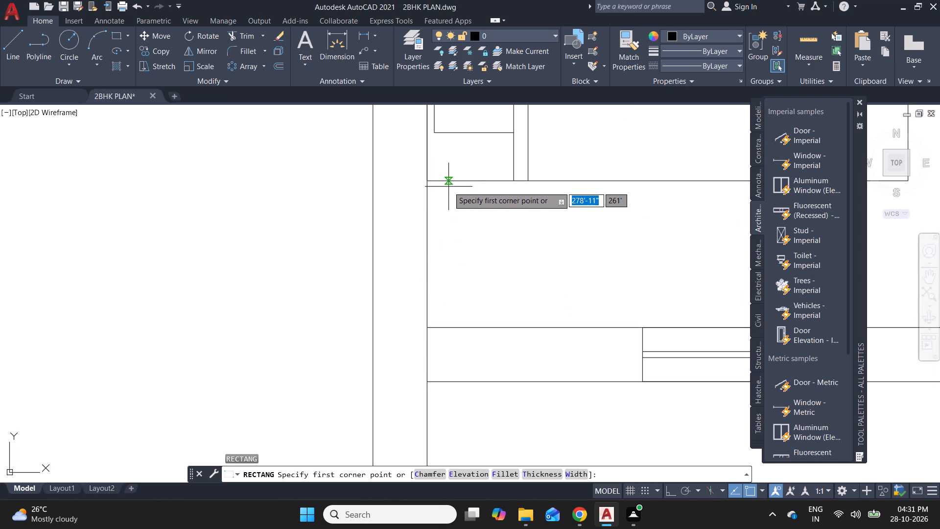
{"action": "left_click", "coordinate": [427, 181]}
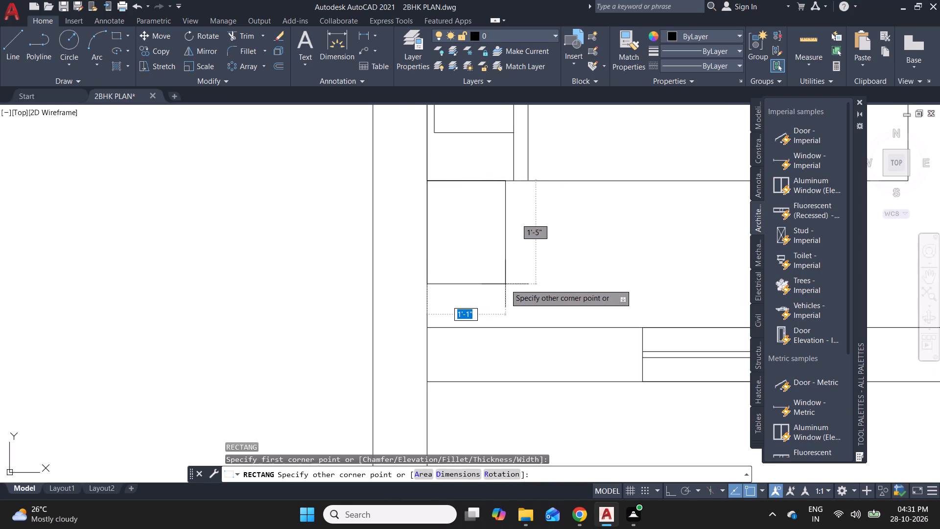
{"action": "left_click", "coordinate": [513, 257]}
{"action": "key", "text": "Escape"}
{"action": "key", "text": "Escape"}
{"action": "key", "text": "Escape"}
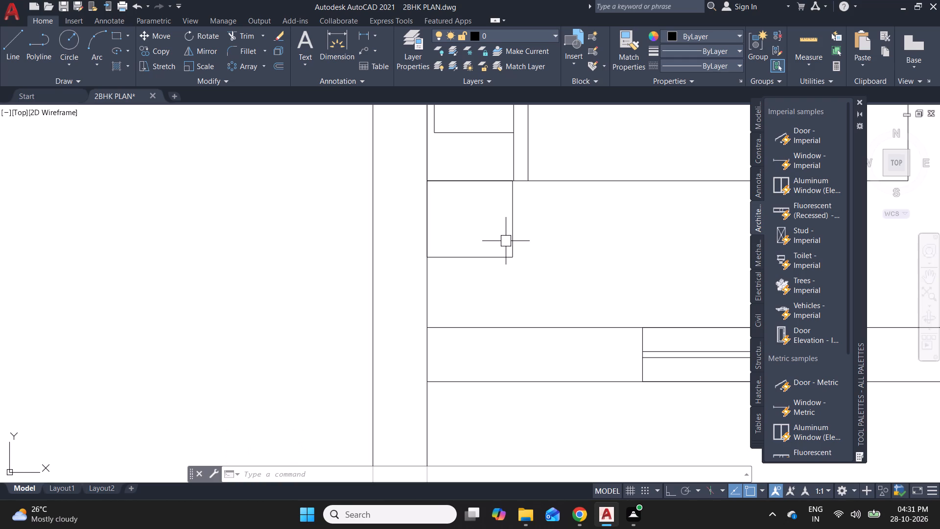
{"action": "key", "text": "Escape"}
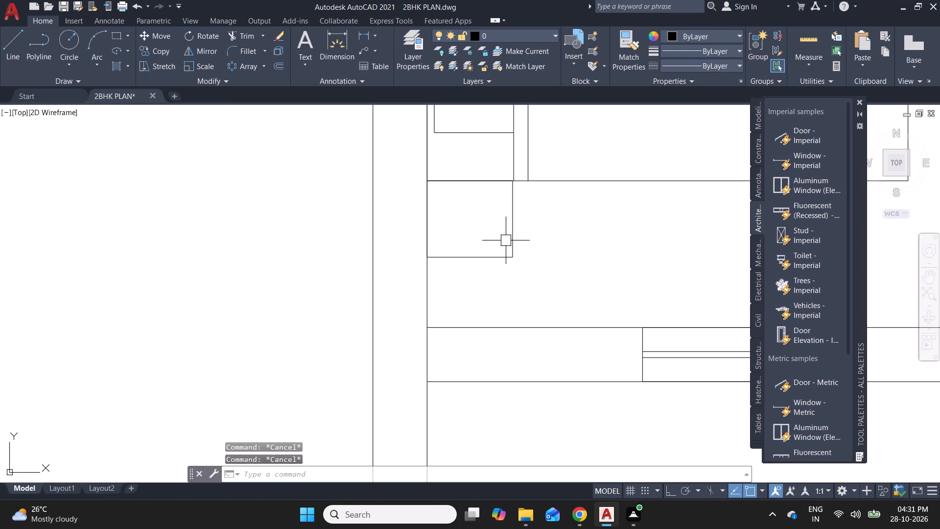
Draw a horizontal line from the centre of the bedside table to the midpoint of its room-side edge.
{"action": "type", "text": "L"}
{"action": "key", "text": "space"}
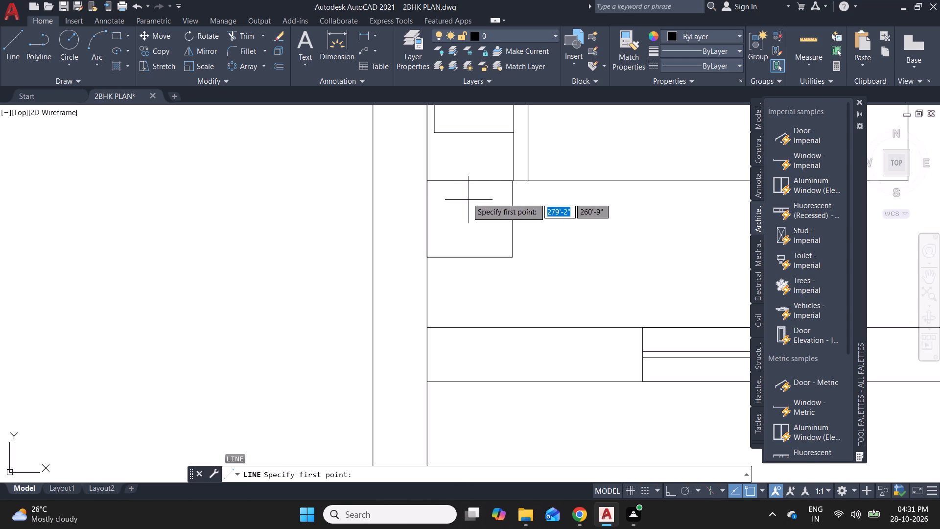
{"action": "left_click", "coordinate": [470, 220]}
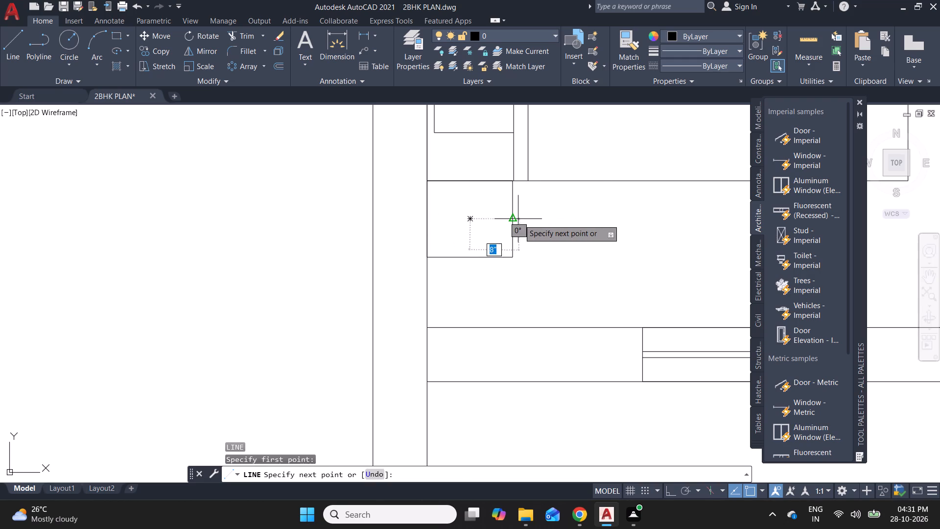
{"action": "left_click", "coordinate": [512, 217]}
{"action": "key", "text": "Escape"}
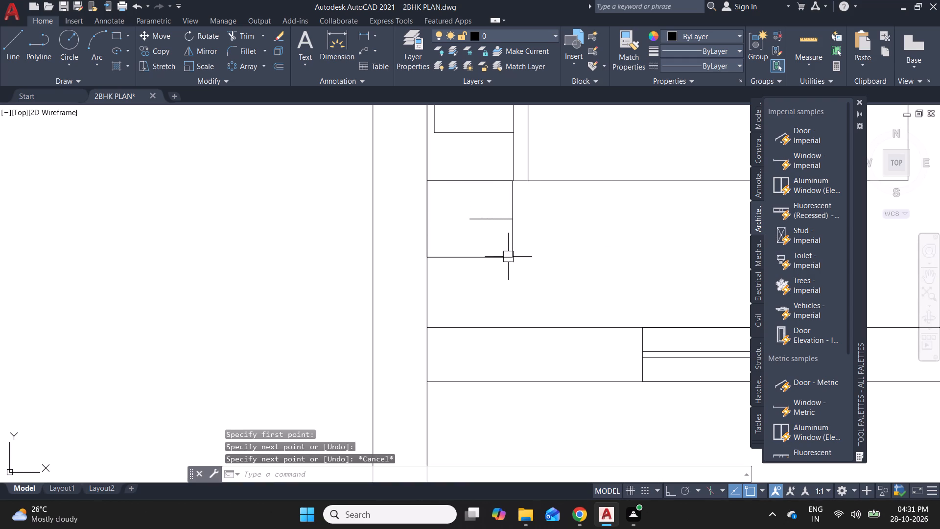
Polar array the horizontal line around the bedside table's centre and open the item count for editing.
{"action": "left_click", "coordinate": [485, 219]}
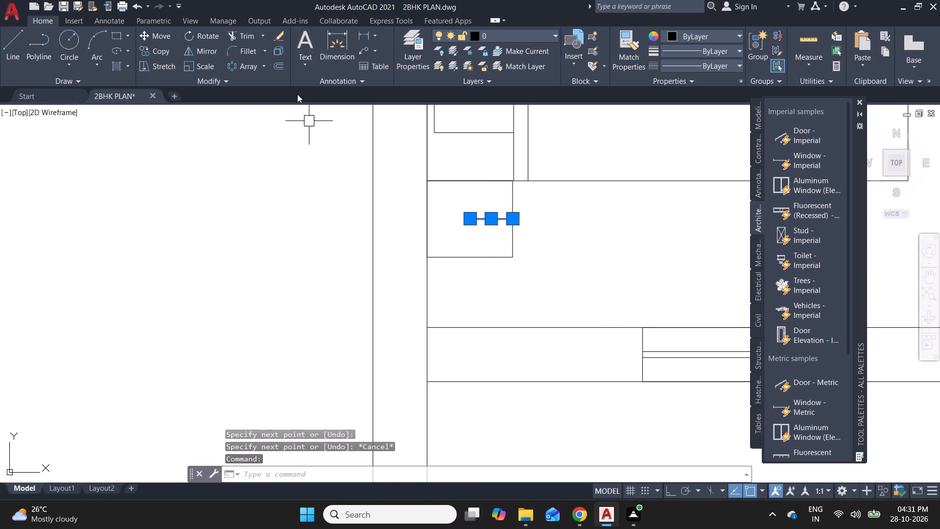
{"action": "left_click", "coordinate": [262, 67]}
{"action": "left_click", "coordinate": [272, 135]}
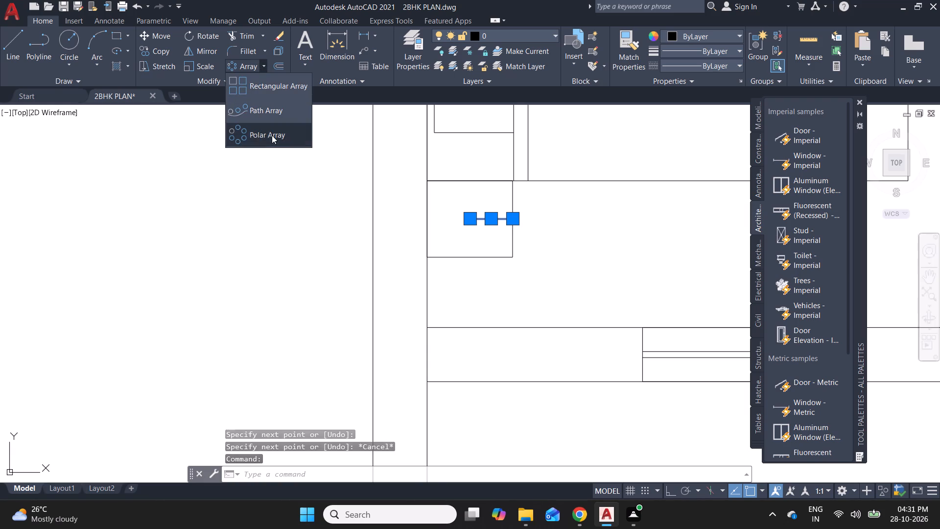
{"action": "left_click", "coordinate": [471, 216]}
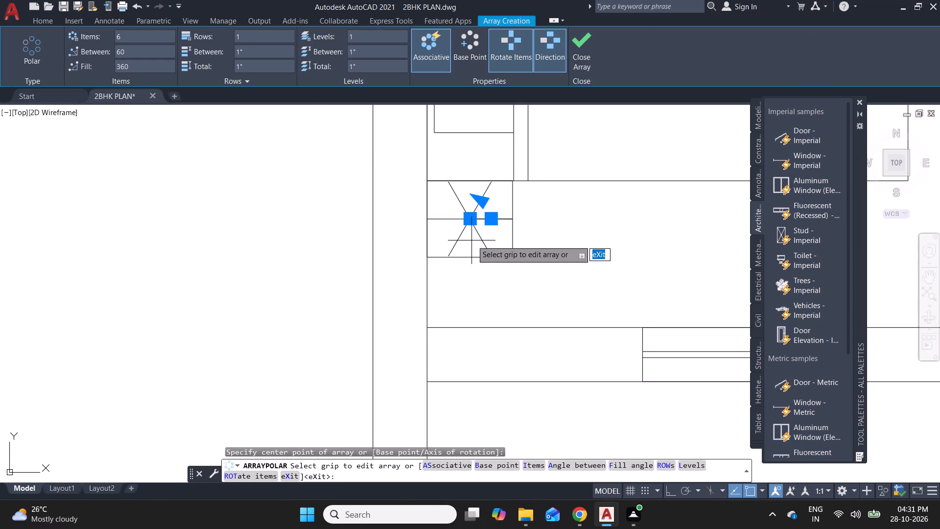
{"action": "left_click", "coordinate": [142, 35]}
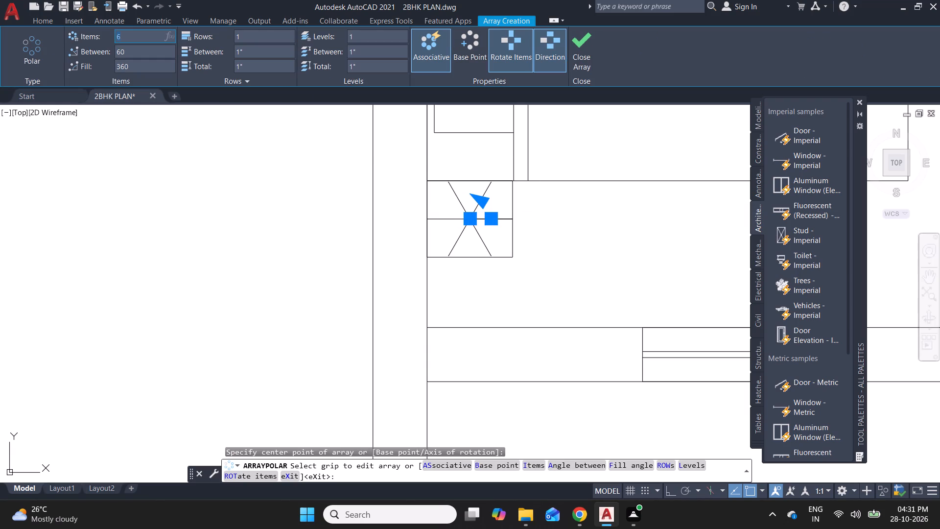
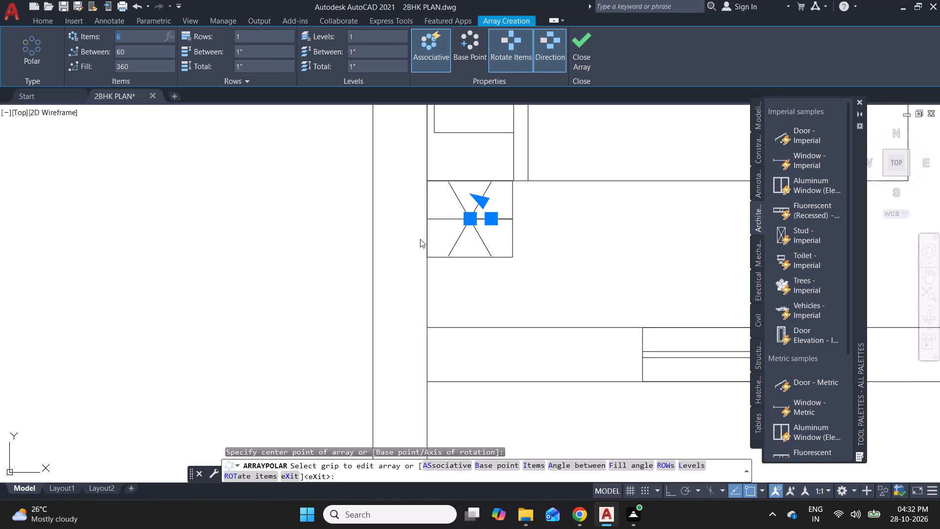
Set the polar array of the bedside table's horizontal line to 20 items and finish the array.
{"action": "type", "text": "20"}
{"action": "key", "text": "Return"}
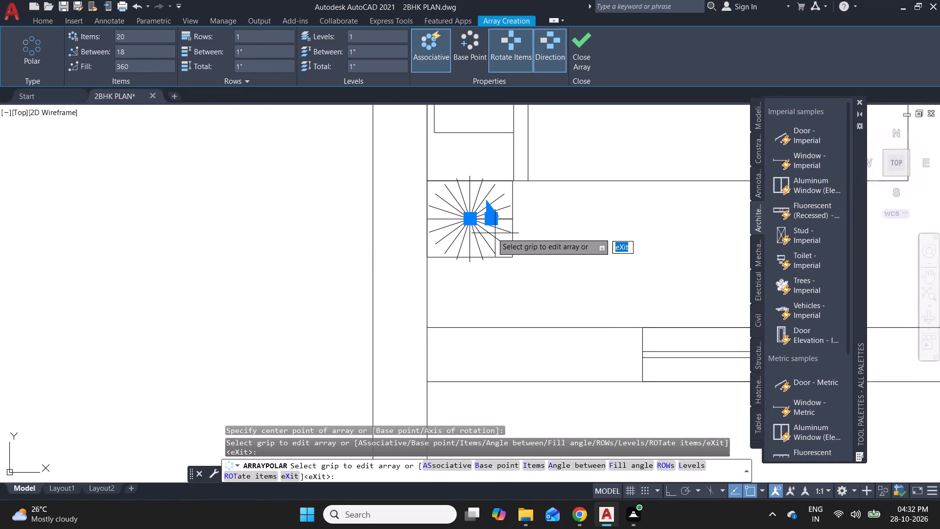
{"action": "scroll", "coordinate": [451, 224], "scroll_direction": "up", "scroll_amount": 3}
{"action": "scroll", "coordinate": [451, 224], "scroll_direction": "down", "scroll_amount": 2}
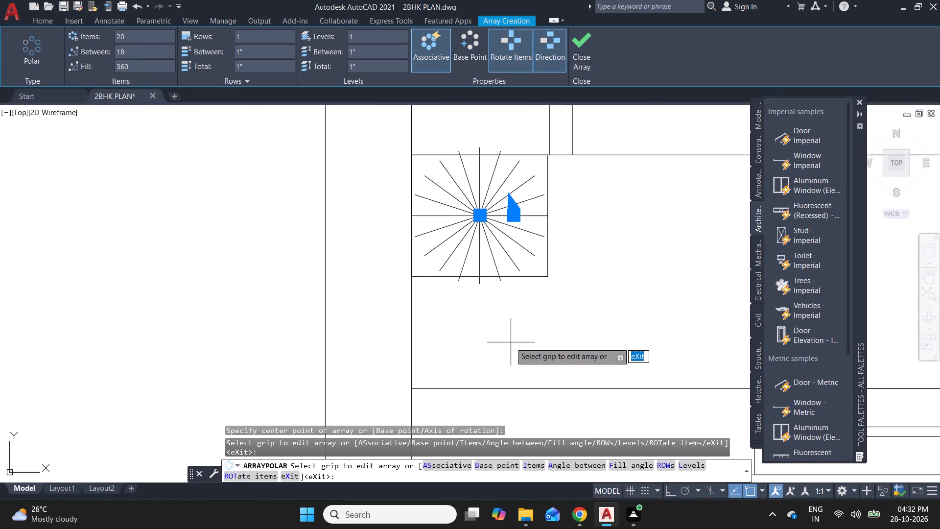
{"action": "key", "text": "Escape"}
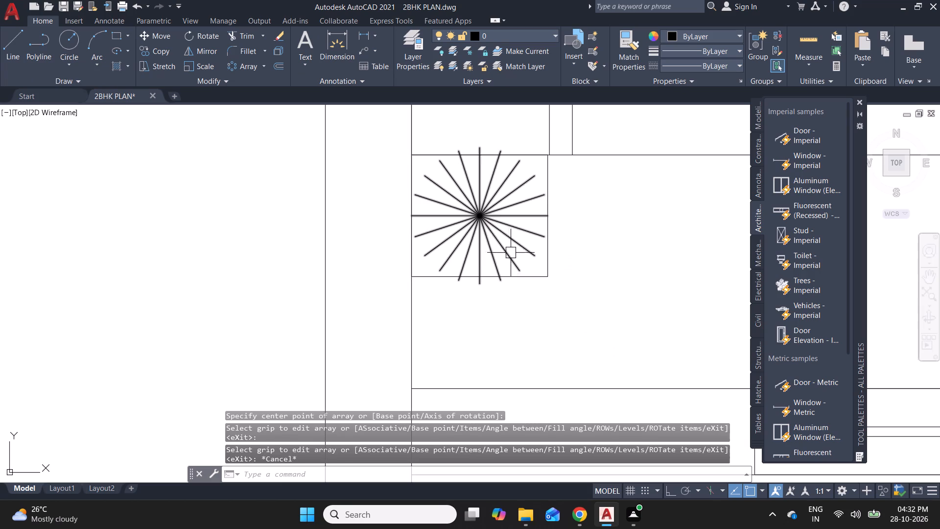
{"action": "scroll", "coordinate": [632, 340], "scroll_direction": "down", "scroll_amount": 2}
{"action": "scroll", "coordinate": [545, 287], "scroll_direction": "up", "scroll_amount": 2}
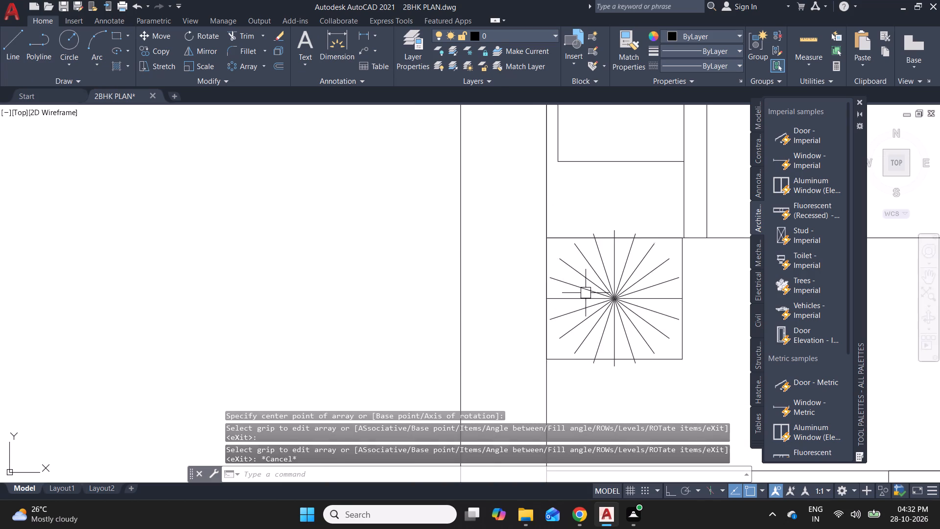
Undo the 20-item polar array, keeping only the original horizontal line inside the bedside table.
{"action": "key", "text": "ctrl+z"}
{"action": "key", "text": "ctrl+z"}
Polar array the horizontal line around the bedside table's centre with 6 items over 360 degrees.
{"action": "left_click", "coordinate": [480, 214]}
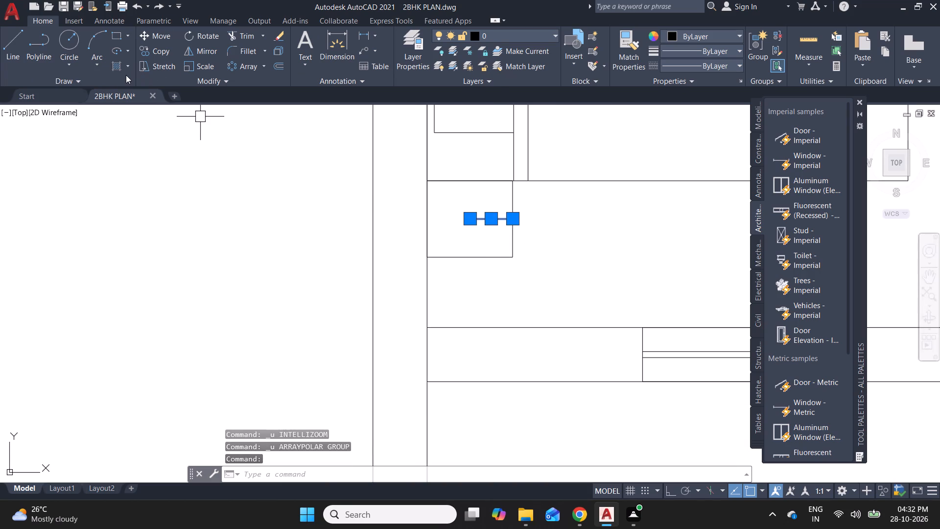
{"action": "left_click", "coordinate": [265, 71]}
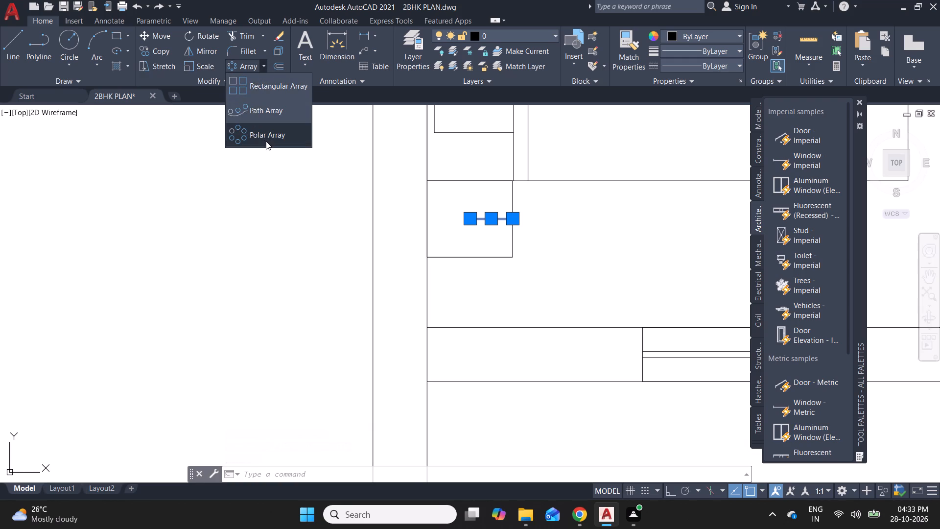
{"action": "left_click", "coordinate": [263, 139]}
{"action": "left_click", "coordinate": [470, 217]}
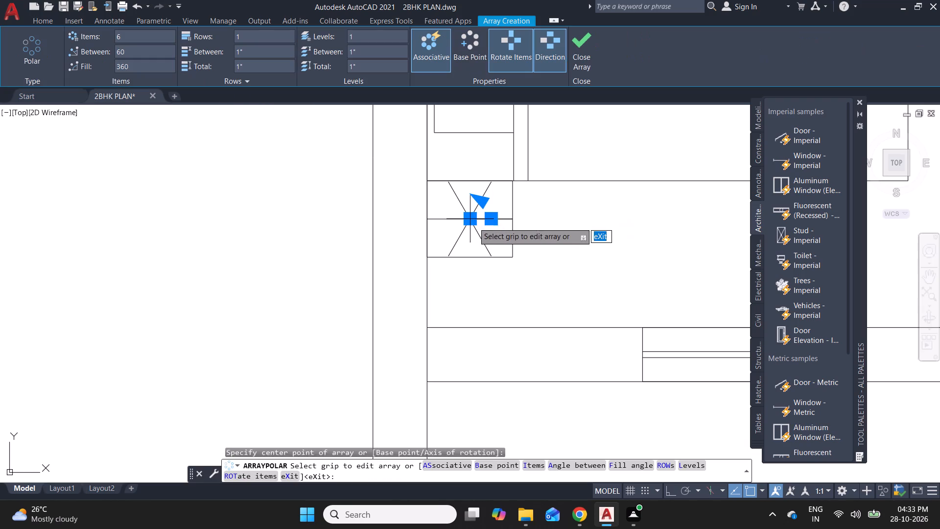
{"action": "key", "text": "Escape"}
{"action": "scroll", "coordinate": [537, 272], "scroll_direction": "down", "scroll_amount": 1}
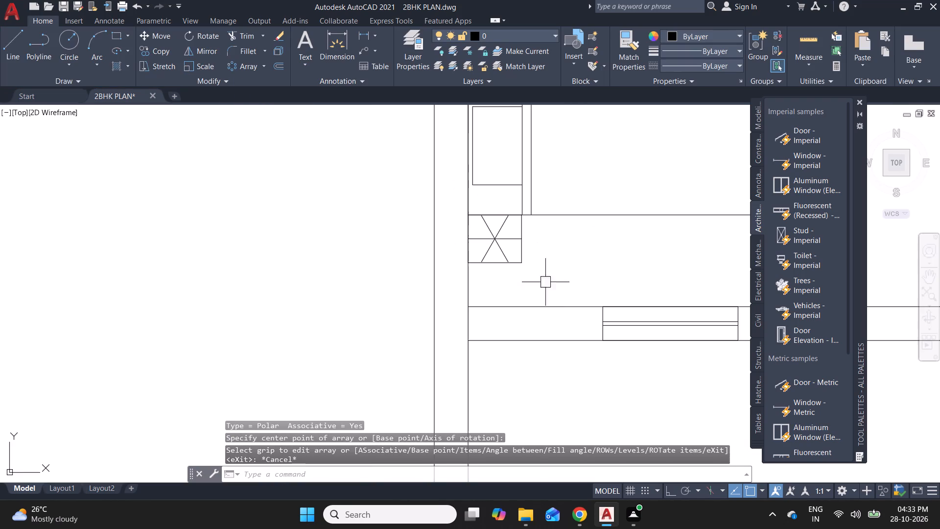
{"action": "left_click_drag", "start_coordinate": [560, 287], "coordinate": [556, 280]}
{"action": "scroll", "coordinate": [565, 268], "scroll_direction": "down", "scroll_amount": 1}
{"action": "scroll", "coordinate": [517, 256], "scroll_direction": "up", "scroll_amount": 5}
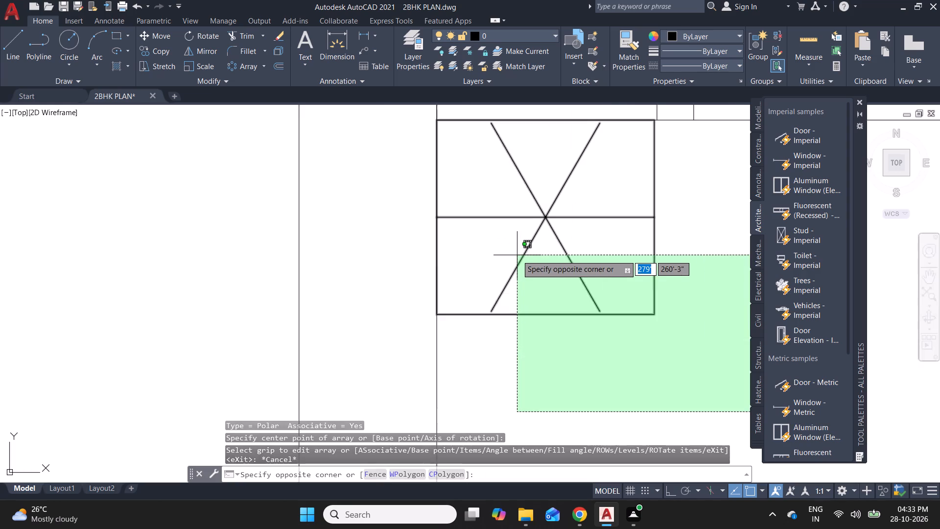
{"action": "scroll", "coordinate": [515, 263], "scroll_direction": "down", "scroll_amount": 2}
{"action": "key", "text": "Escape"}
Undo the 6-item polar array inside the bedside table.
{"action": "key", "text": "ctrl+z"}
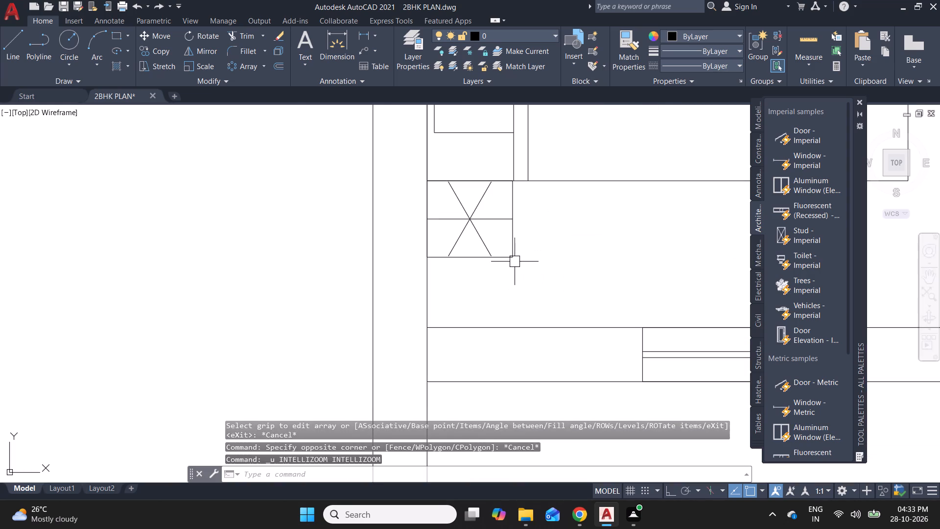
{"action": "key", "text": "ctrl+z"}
Delete the horizontal line inside the bedside table, leaving a plain rectangle.
{"action": "left_click", "coordinate": [492, 223]}
{"action": "key", "text": "Delete"}
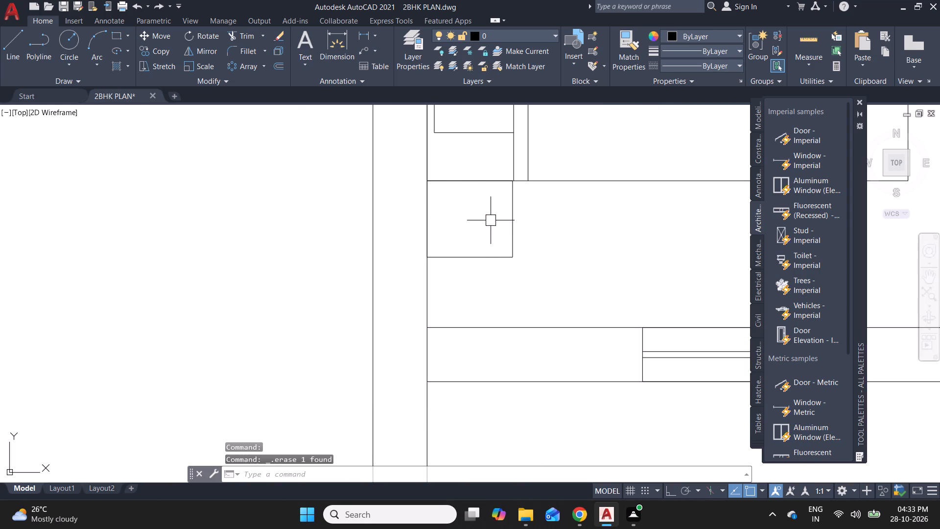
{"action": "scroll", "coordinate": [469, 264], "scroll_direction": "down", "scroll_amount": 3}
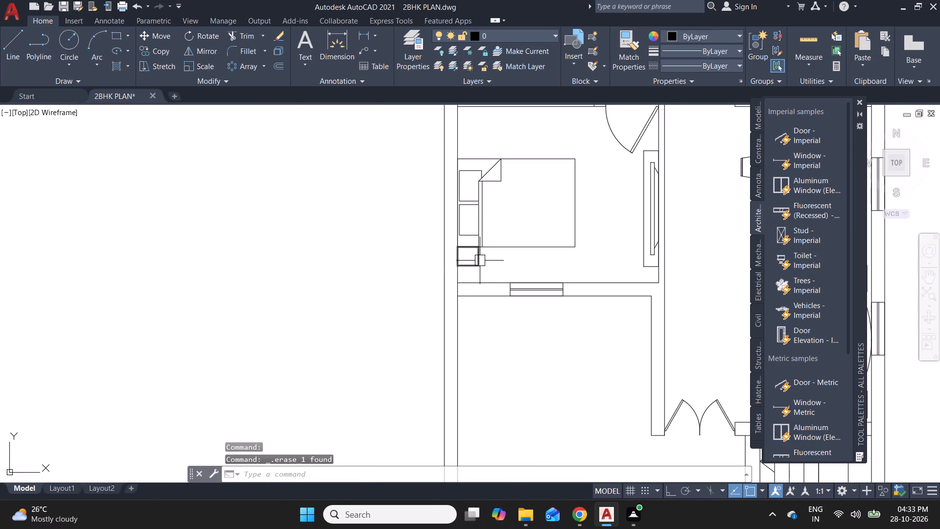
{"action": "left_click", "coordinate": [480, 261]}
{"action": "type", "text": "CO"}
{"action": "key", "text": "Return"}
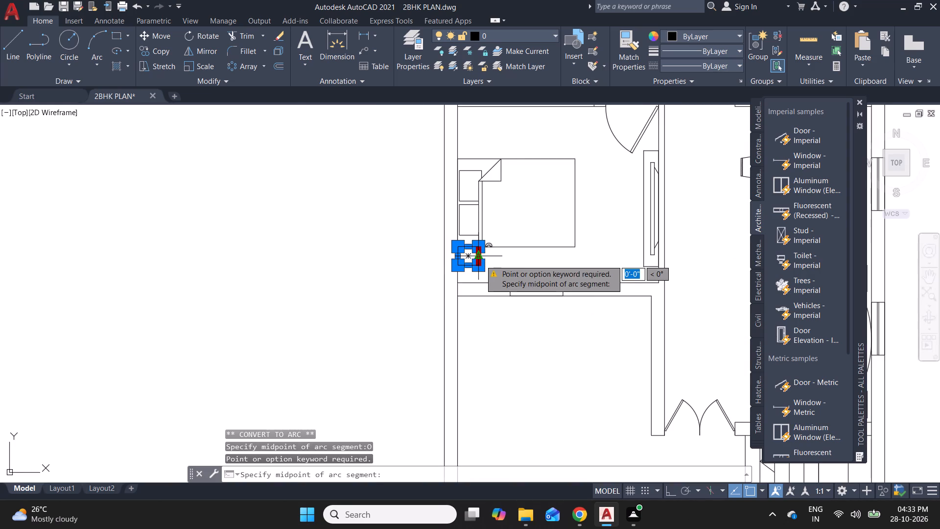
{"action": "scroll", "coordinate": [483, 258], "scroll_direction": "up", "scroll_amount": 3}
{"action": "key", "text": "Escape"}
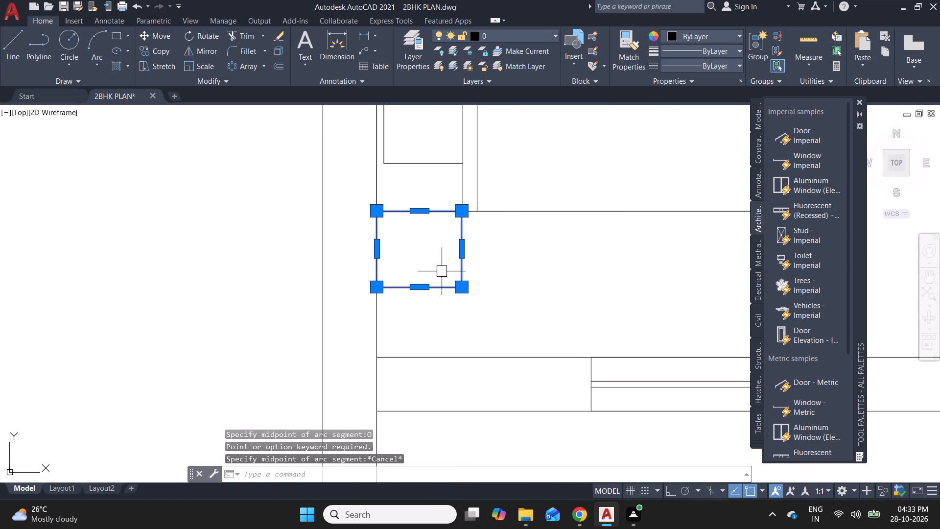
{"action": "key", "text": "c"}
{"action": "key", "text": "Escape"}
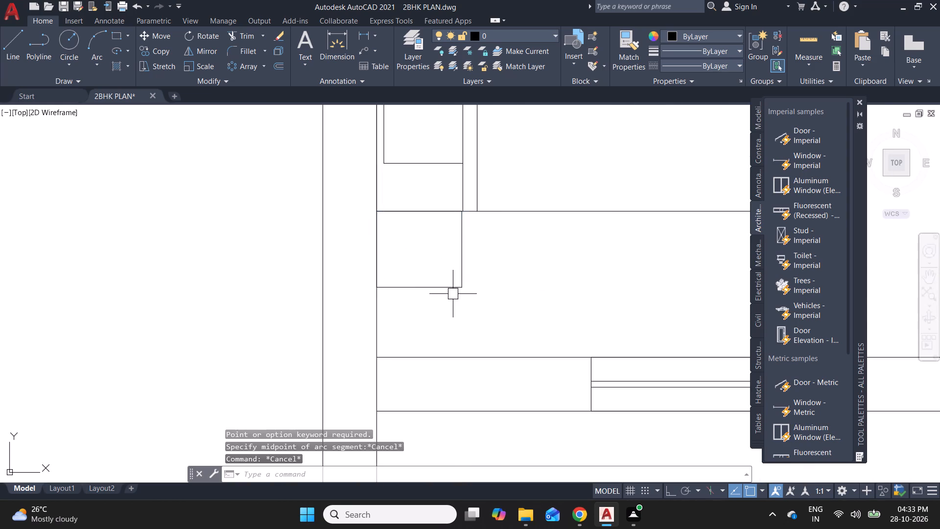
Copy the bedside table rectangle from its centre straight up along the outer wall to the other side of the bed, with Ortho on.
{"action": "left_click", "coordinate": [454, 295]}
{"action": "double_click", "coordinate": [454, 289]}
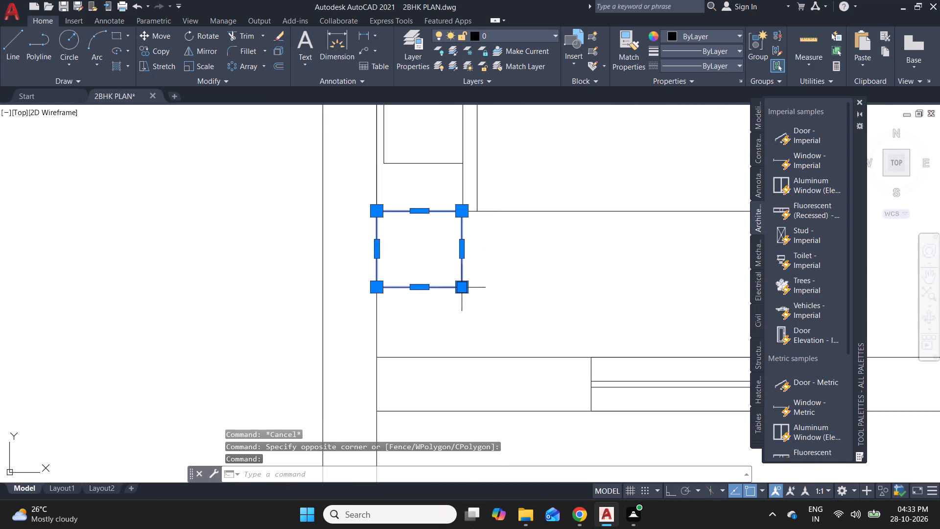
{"action": "key", "text": "m"}
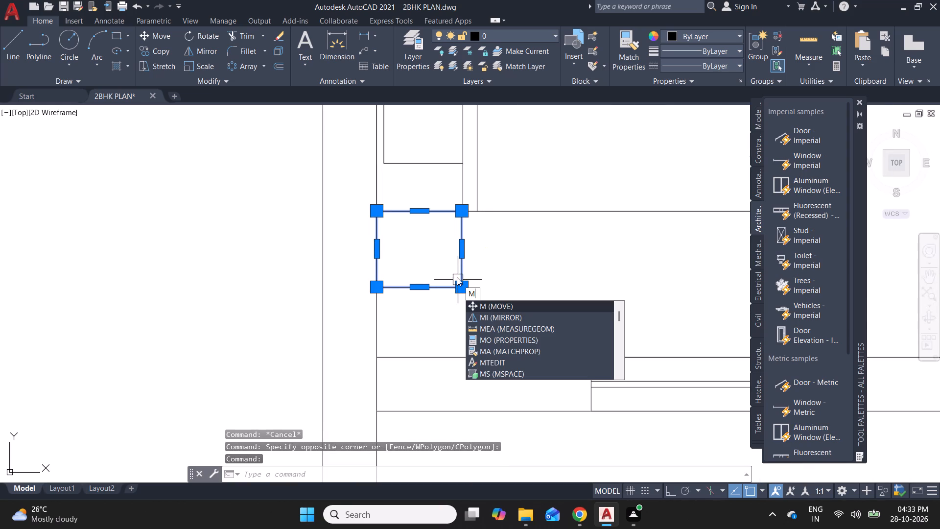
{"action": "key", "text": "BackSpace"}
{"action": "type", "text": "CO"}
{"action": "key", "text": "Return"}
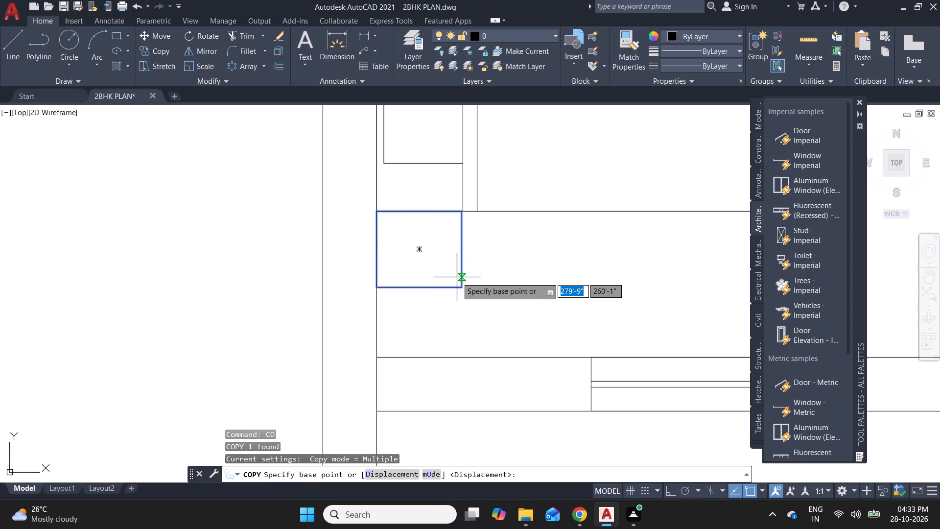
{"action": "left_click", "coordinate": [417, 246]}
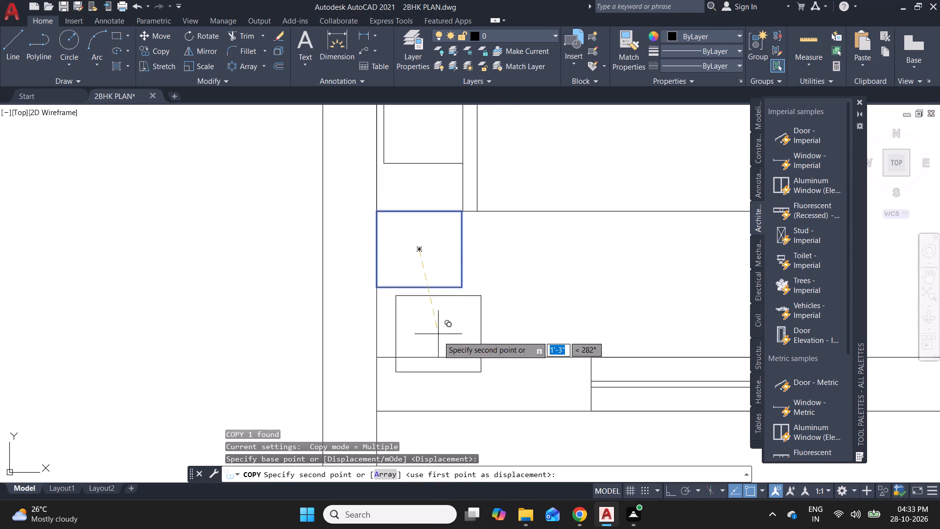
{"action": "scroll", "coordinate": [438, 336], "scroll_direction": "down", "scroll_amount": 2}
{"action": "scroll", "coordinate": [438, 205], "scroll_direction": "down", "scroll_amount": 2}
{"action": "scroll", "coordinate": [434, 165], "scroll_direction": "up", "scroll_amount": 3}
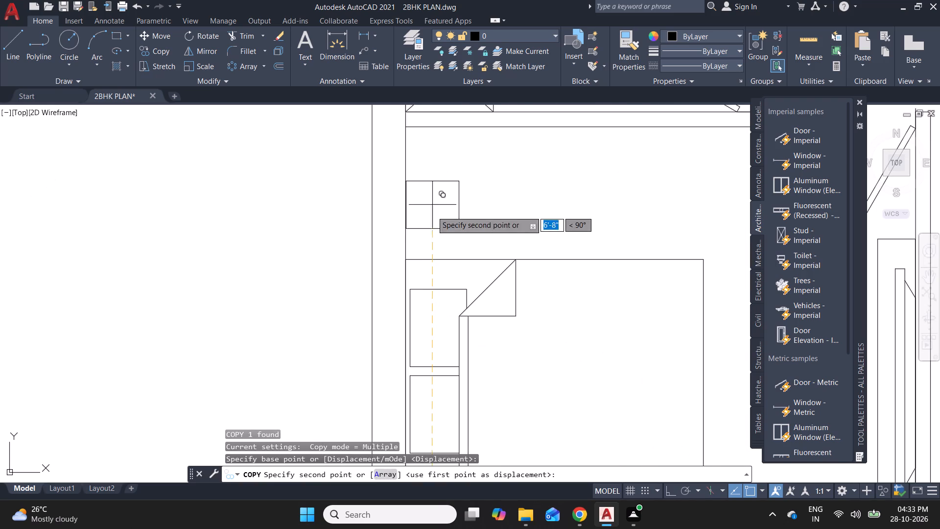
{"action": "key", "text": "F8"}
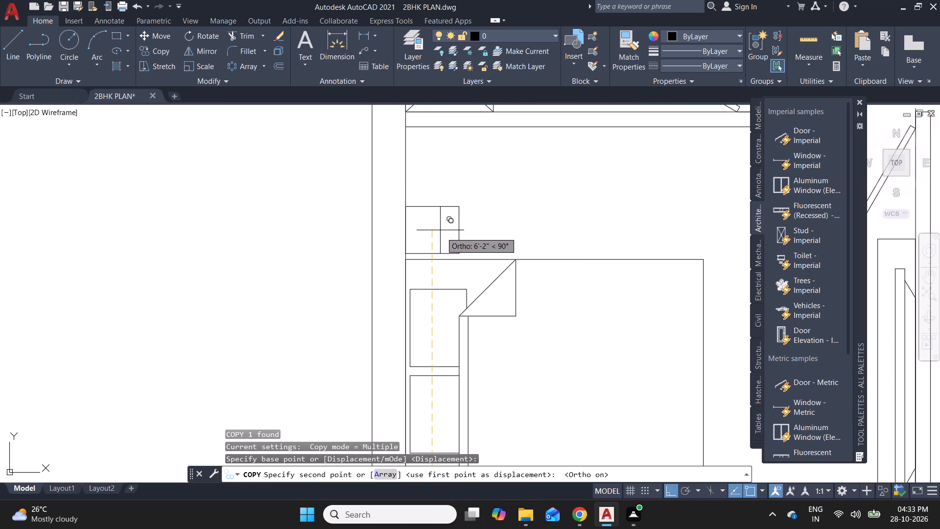
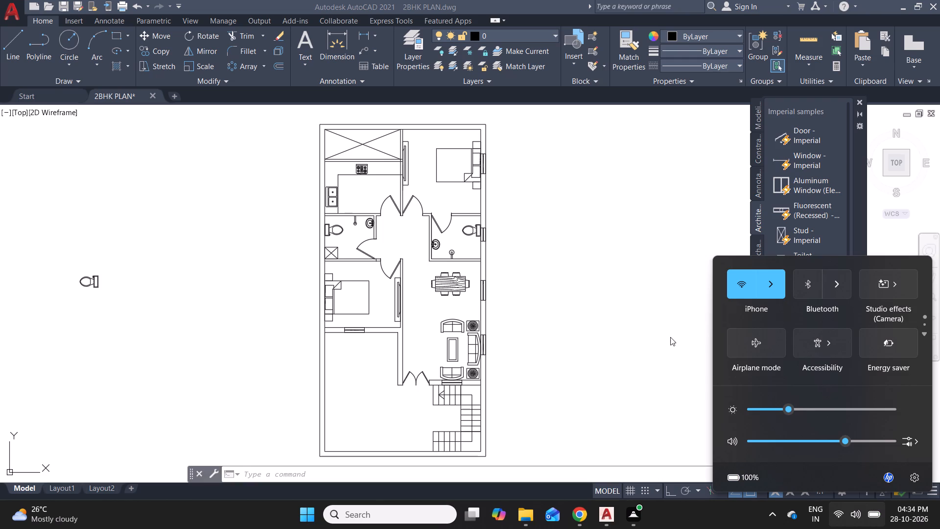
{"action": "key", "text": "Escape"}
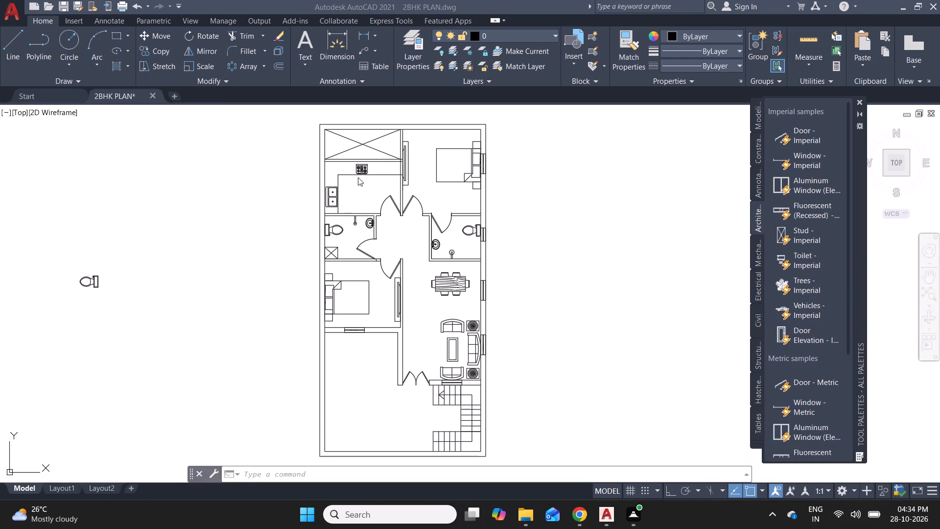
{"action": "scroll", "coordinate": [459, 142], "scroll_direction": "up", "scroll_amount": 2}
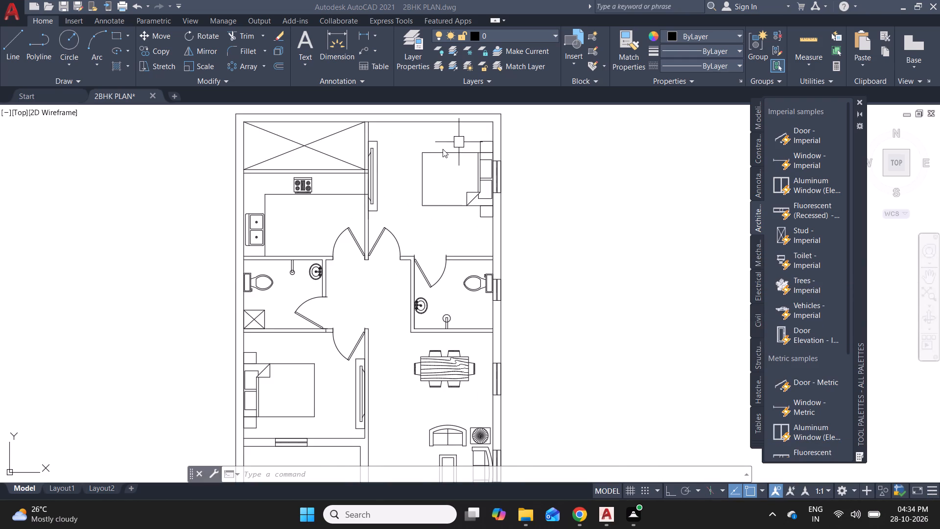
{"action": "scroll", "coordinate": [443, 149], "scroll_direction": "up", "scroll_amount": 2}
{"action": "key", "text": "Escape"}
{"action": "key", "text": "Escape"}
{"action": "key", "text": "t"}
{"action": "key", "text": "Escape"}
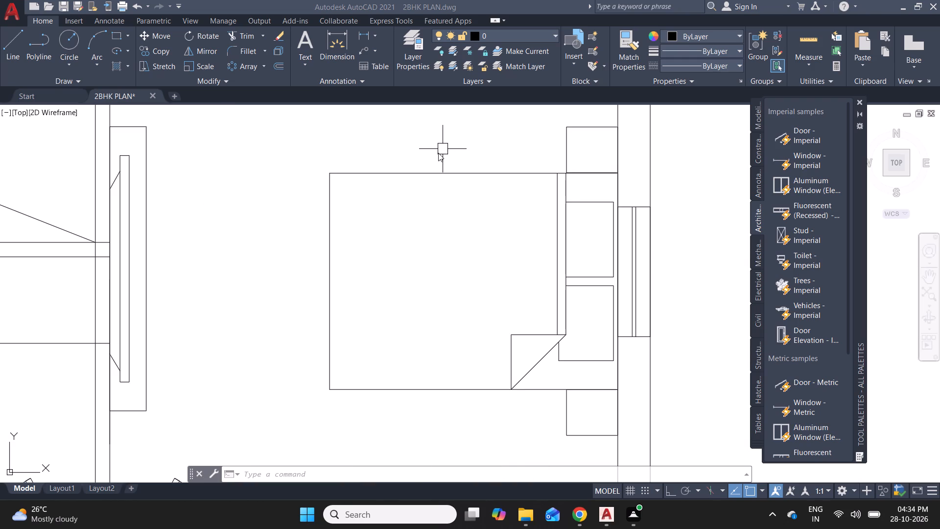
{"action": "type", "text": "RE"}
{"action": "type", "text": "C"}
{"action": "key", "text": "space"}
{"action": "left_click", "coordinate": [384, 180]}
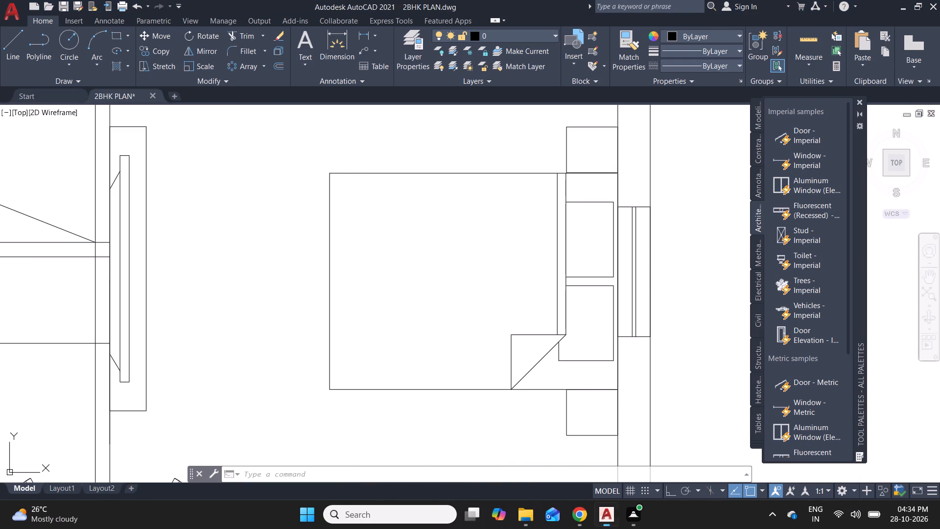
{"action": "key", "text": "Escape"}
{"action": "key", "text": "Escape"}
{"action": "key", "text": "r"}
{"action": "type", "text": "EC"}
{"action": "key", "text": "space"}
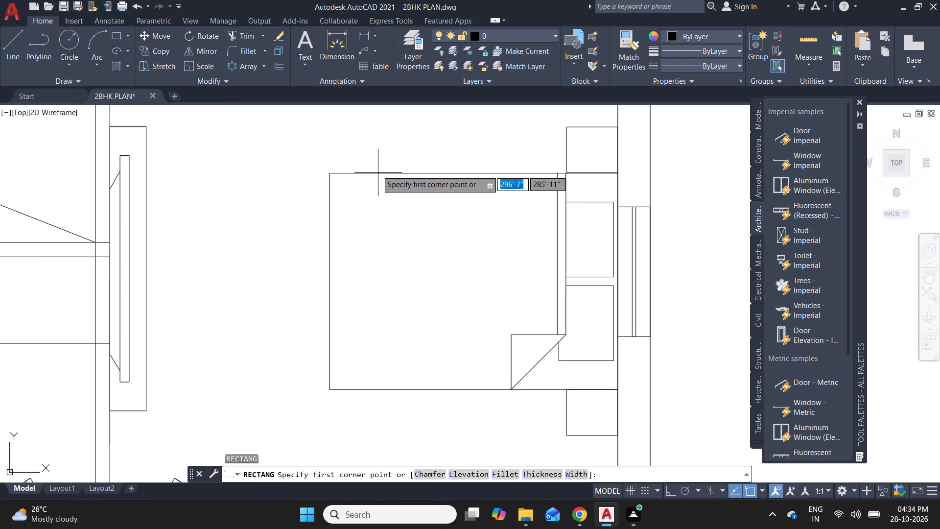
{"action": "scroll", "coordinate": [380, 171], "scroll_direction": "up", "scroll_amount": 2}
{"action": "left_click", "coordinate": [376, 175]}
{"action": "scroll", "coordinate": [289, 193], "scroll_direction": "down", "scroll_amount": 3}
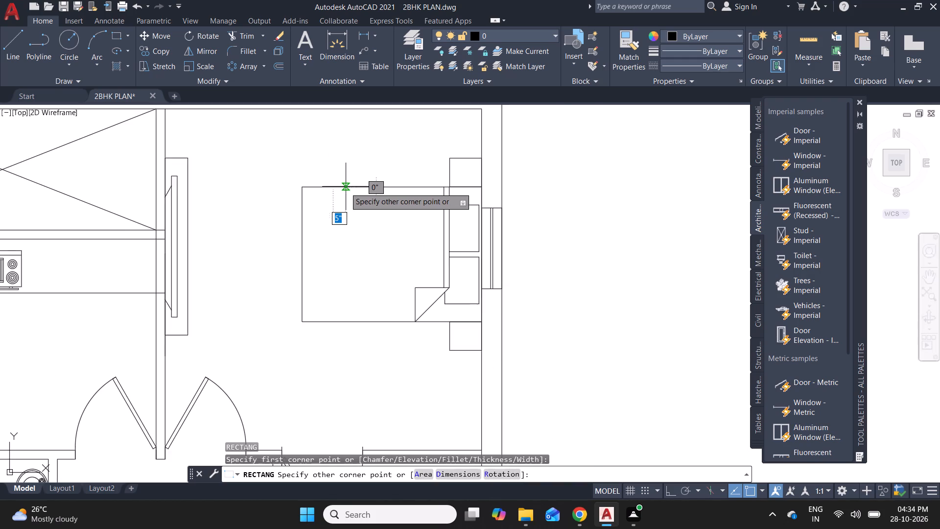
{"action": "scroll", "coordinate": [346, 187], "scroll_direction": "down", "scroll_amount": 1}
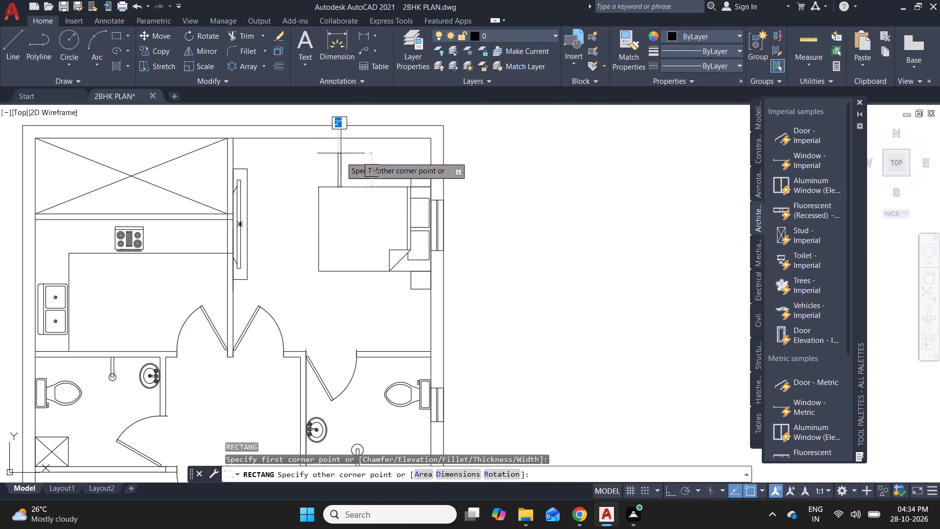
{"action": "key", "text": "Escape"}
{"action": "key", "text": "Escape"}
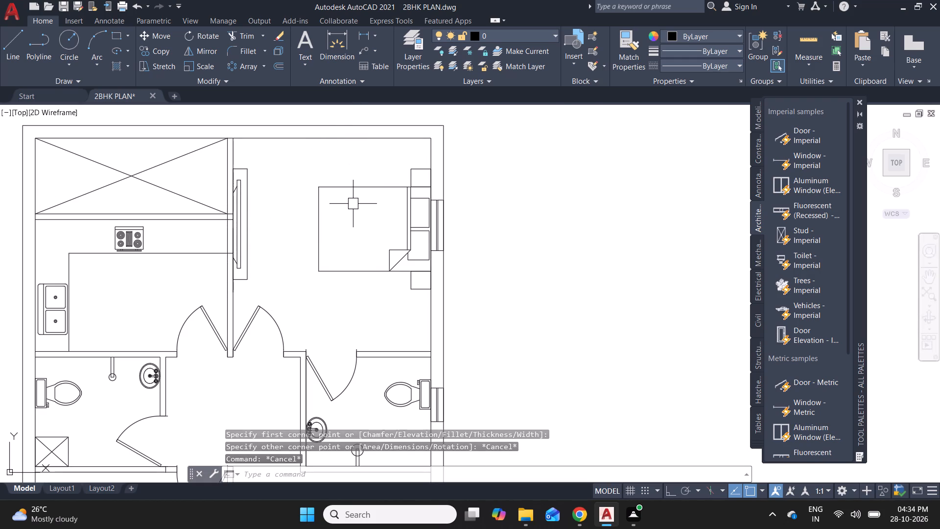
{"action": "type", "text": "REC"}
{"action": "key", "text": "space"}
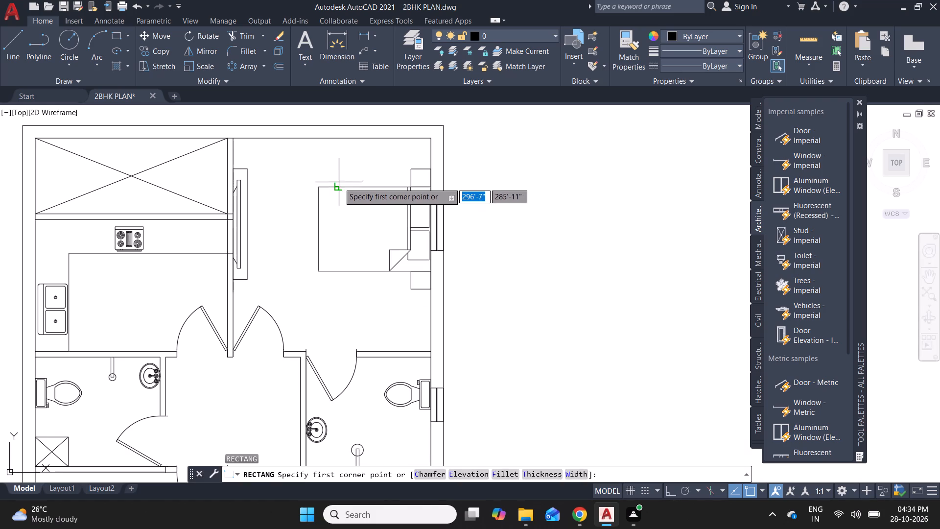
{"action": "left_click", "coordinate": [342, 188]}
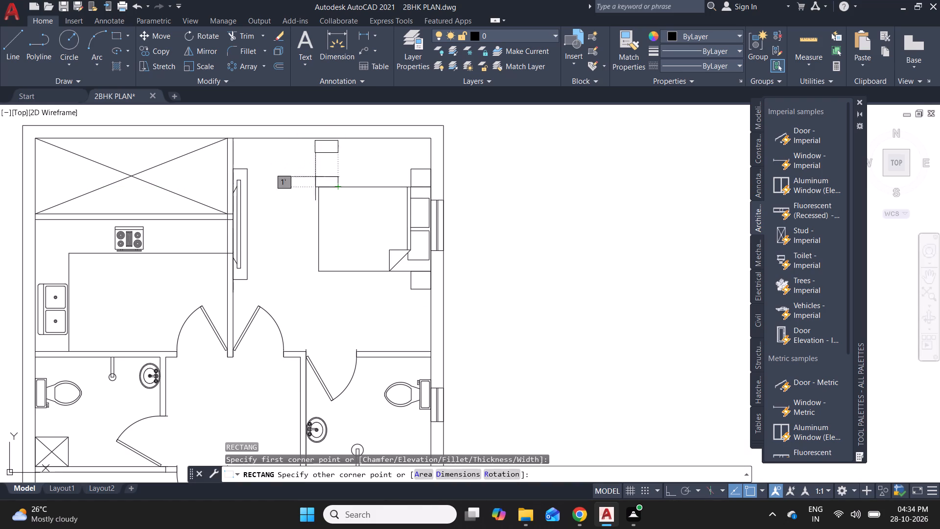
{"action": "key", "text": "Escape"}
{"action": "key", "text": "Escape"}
Draw a rectangle about 2'-5" by 4'-11" in the empty space outside the outer wall beside the upper bedroom.
{"action": "type", "text": "REC"}
{"action": "key", "text": "space"}
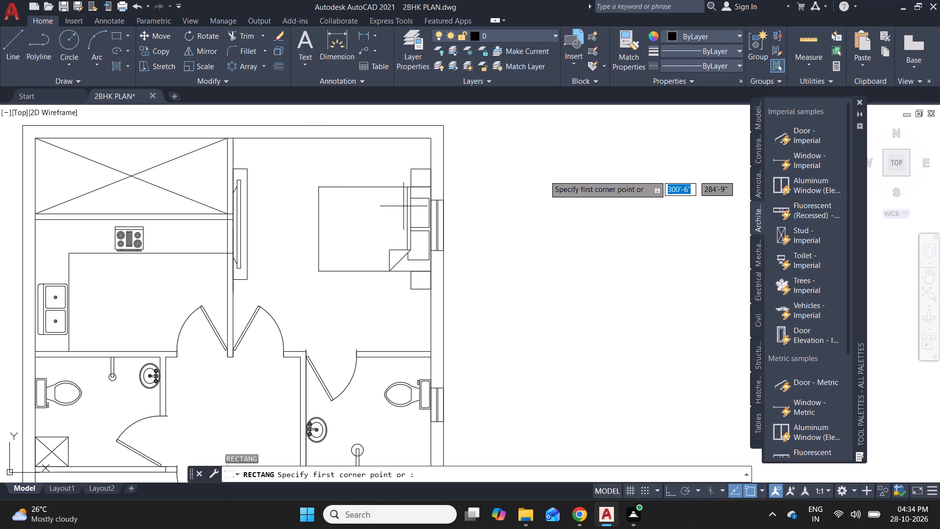
{"action": "left_click", "coordinate": [465, 159]}
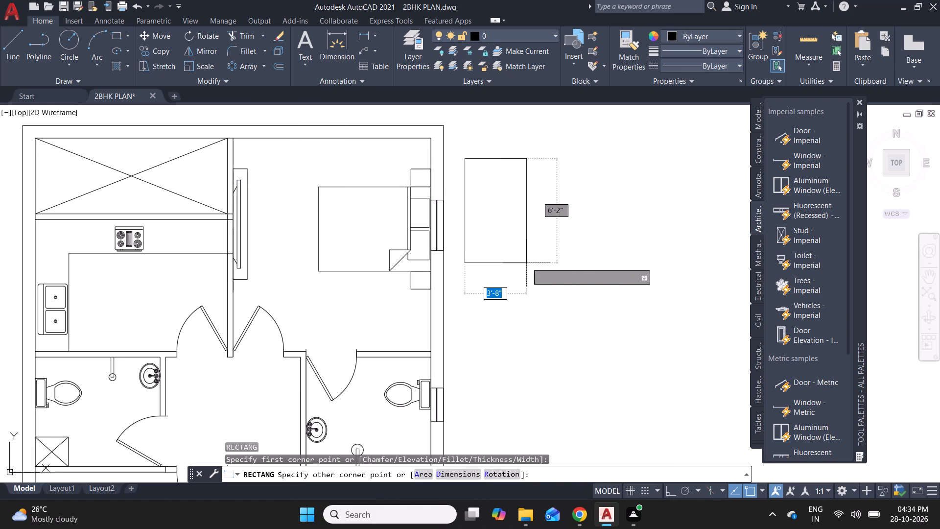
{"action": "left_click", "coordinate": [503, 242]}
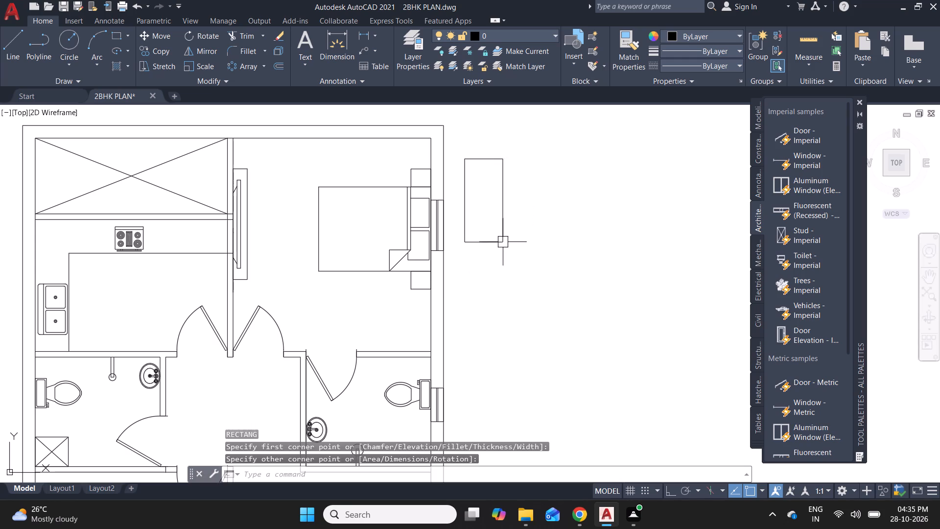
Move the new rectangle from its centre into the upper bedroom so it overlaps the foot of the bed.
{"action": "left_click", "coordinate": [504, 191]}
{"action": "type", "text": "M"}
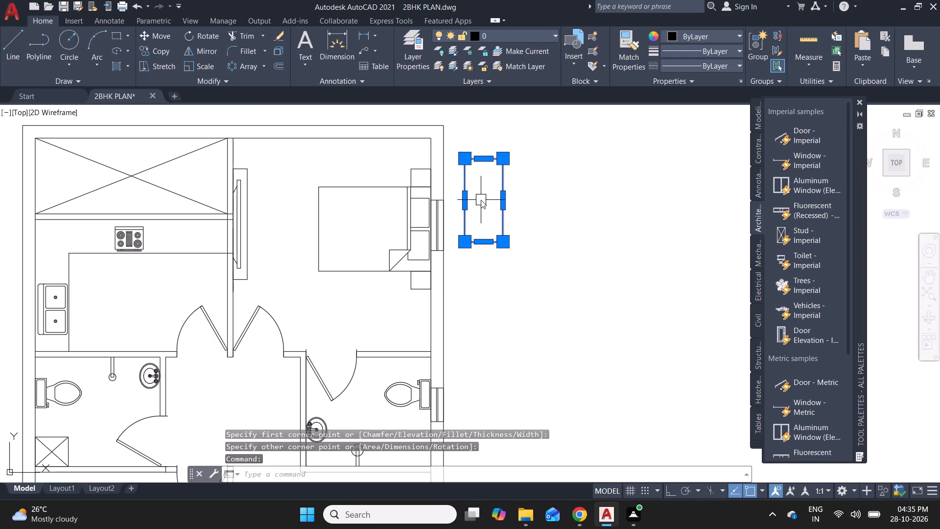
{"action": "key", "text": "space"}
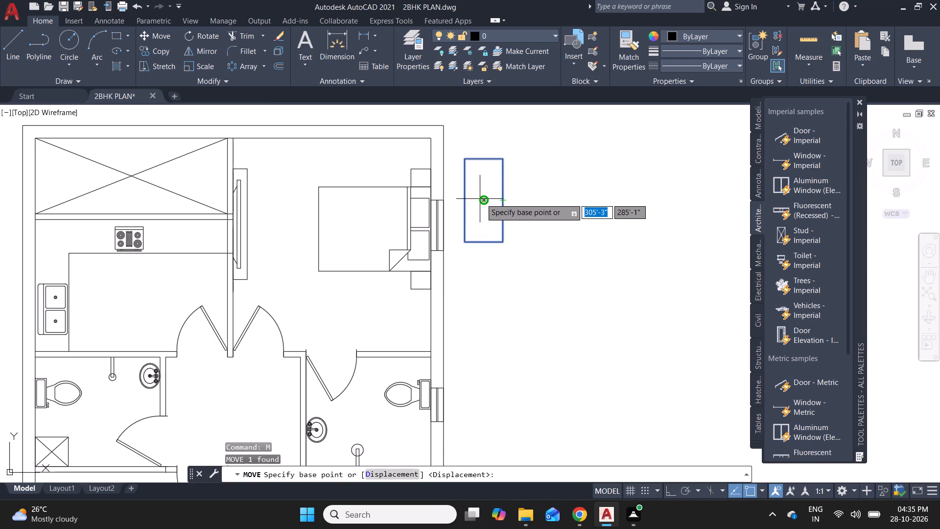
{"action": "left_click", "coordinate": [484, 198]}
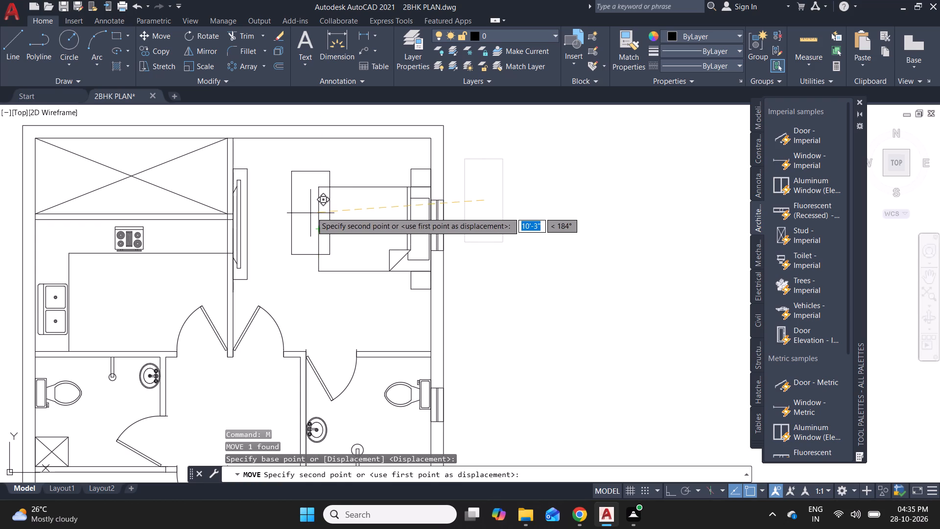
{"action": "left_click", "coordinate": [311, 211]}
{"action": "key", "text": "Escape"}
Stretch the rectangle's lower edge straight down past the bed's lower side, with Ortho on.
{"action": "left_click", "coordinate": [306, 257]}
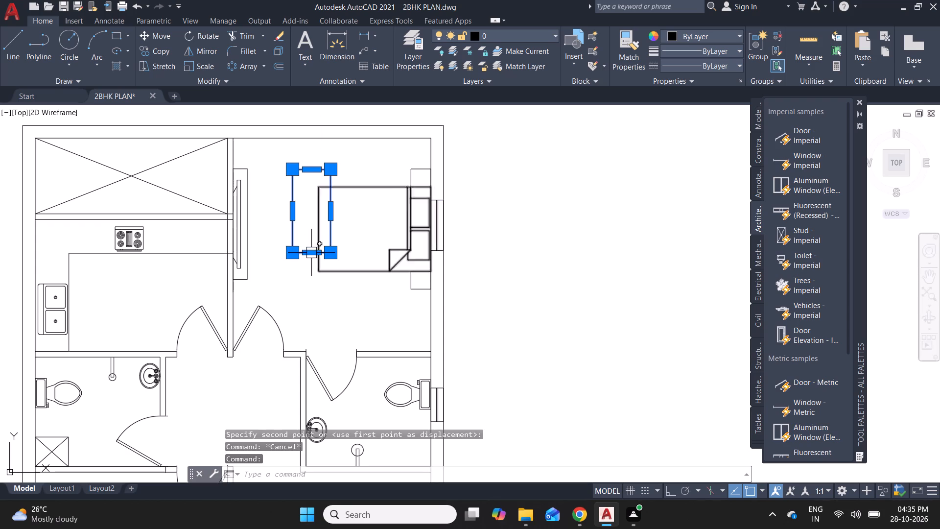
{"action": "left_click", "coordinate": [313, 259]}
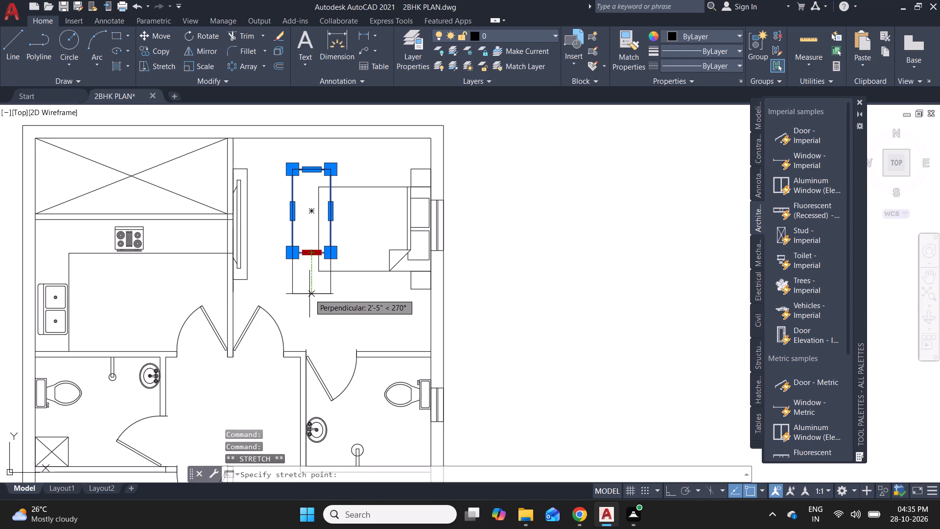
{"action": "key", "text": "F8"}
{"action": "left_click", "coordinate": [312, 286]}
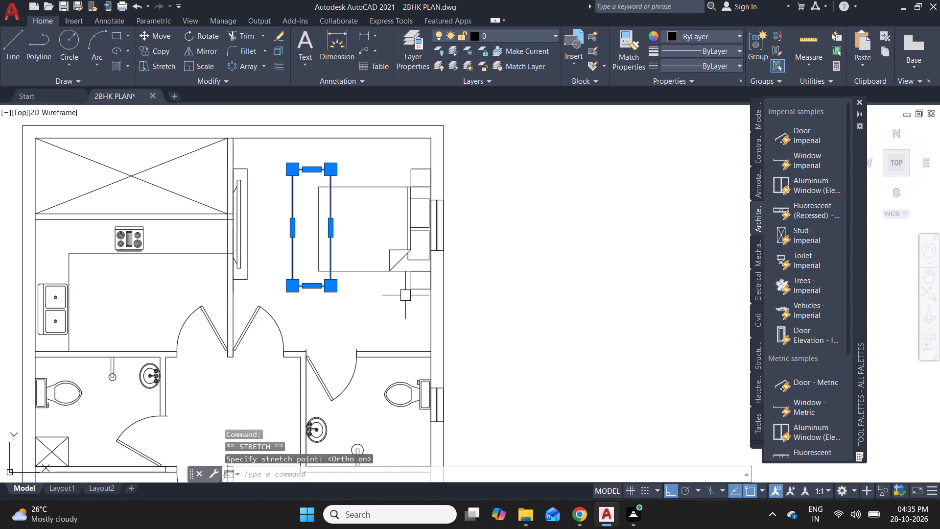
{"action": "key", "text": "Escape"}
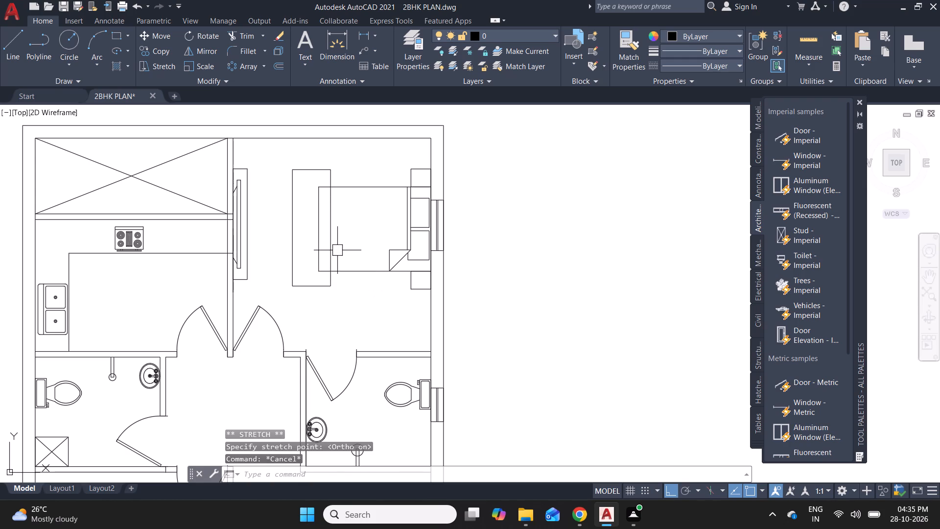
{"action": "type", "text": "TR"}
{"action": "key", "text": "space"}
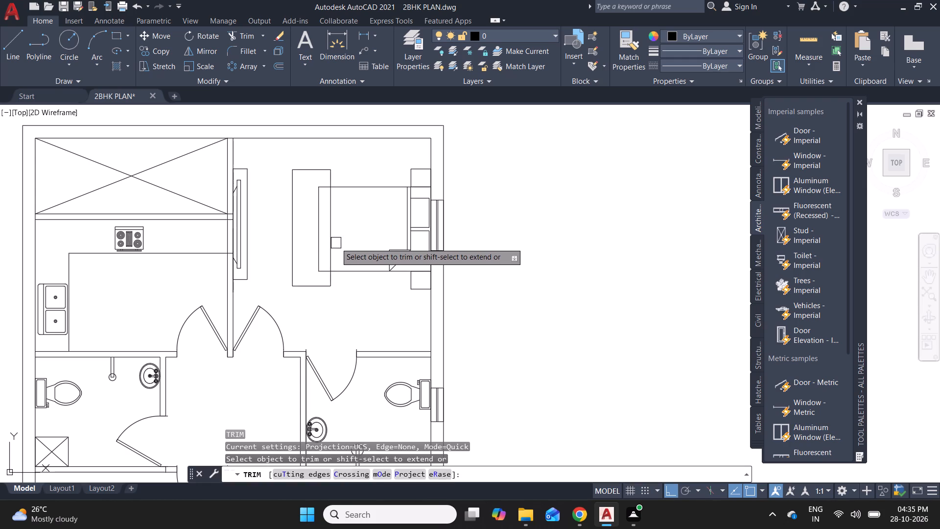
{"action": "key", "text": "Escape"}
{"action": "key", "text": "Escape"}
Offset the rectangle at the foot of the bed 2" inward.
{"action": "key", "text": "o"}
{"action": "key", "text": "Return"}
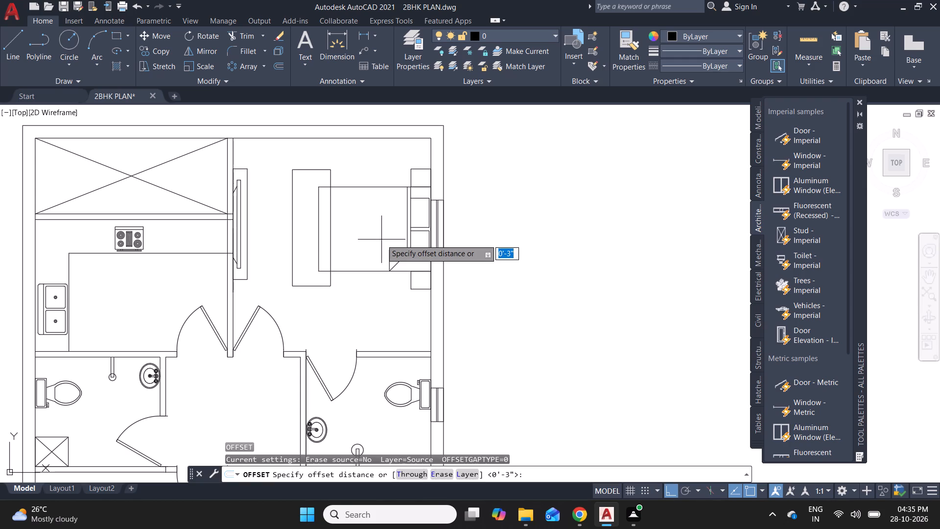
{"action": "key", "text": "2"}
{"action": "key", "text": "shift+quotedbl"}
{"action": "key", "text": "Return"}
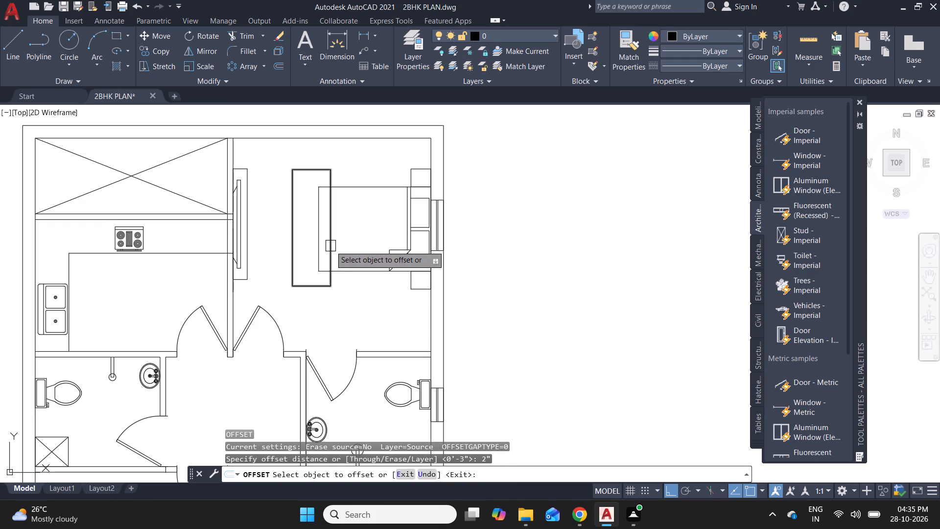
{"action": "left_click", "coordinate": [330, 246]}
{"action": "left_click", "coordinate": [312, 250]}
{"action": "key", "text": "Escape"}
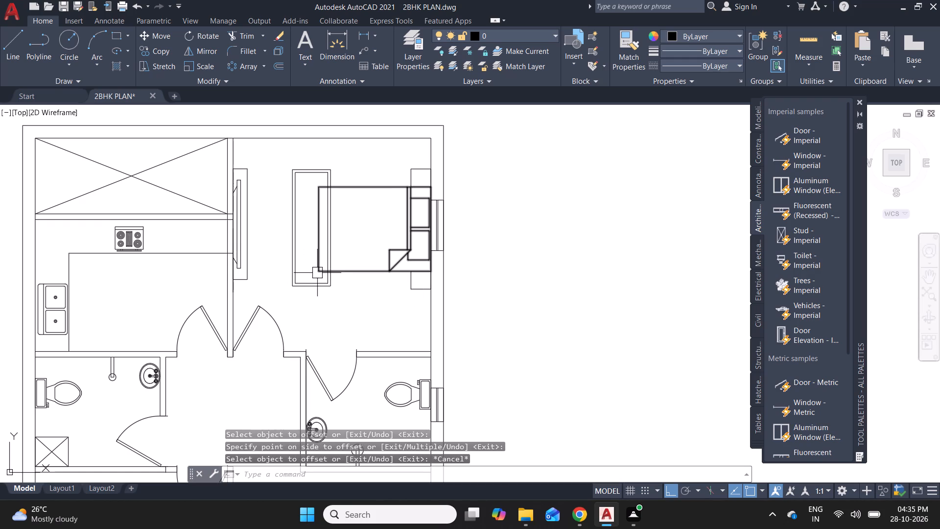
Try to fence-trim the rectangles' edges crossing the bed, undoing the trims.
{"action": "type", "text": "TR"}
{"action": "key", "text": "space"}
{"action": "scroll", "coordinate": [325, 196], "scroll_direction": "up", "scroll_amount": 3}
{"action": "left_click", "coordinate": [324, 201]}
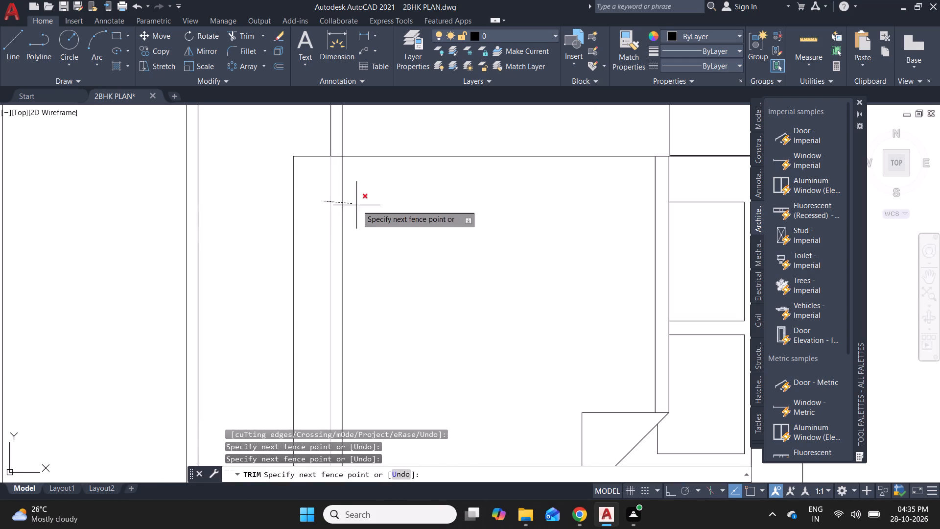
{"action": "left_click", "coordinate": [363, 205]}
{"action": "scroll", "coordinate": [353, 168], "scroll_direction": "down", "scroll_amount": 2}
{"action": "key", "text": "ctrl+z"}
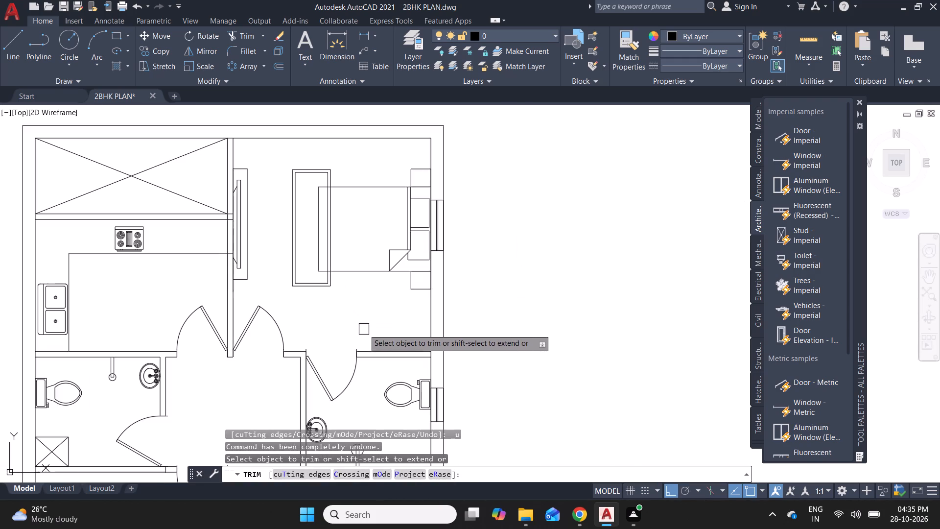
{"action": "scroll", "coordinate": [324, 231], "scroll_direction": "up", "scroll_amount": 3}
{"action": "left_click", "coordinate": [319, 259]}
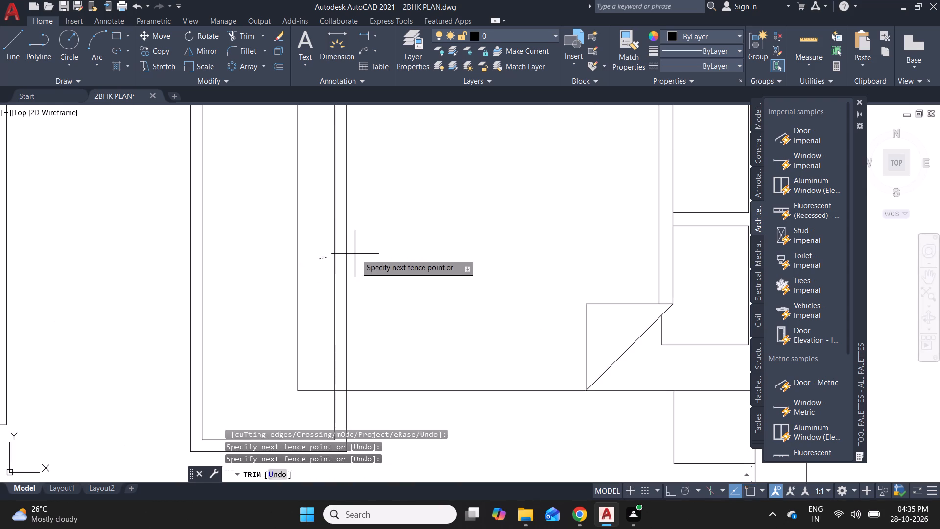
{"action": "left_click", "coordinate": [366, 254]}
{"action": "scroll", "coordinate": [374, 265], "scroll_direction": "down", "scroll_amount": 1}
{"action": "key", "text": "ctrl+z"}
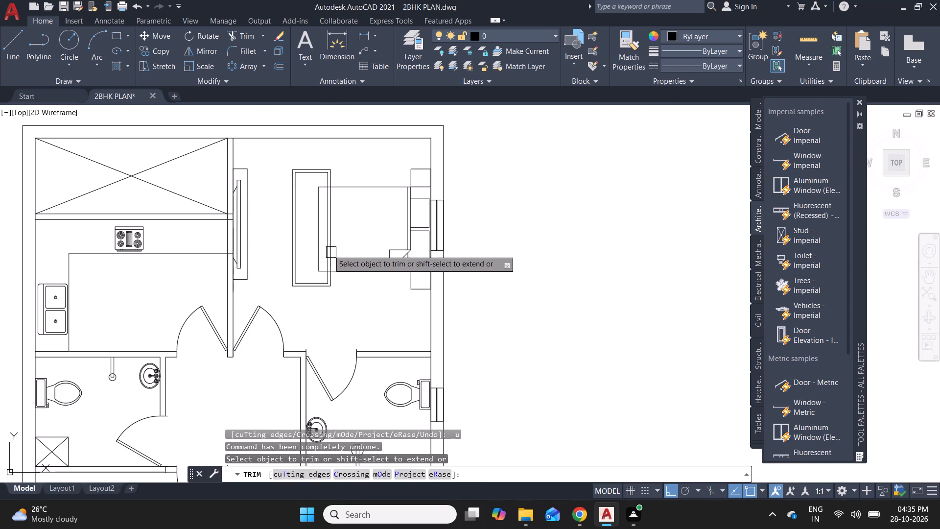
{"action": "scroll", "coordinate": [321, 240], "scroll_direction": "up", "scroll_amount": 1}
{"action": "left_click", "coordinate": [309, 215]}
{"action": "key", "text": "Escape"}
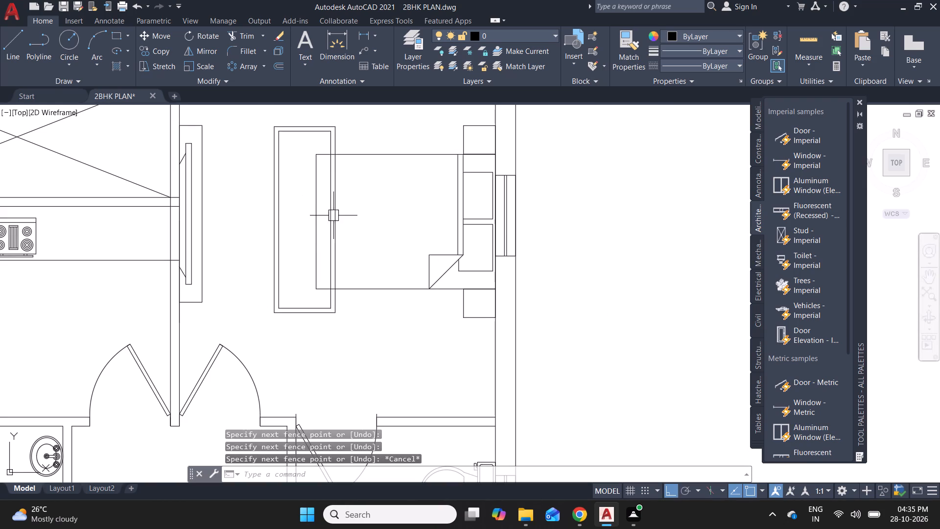
Trim both rectangles' vertical edges where they cross the bed, using a fence through the two lines.
{"action": "key", "text": "space"}
{"action": "left_click_drag", "start_coordinate": [324, 216], "coordinate": [329, 215]}
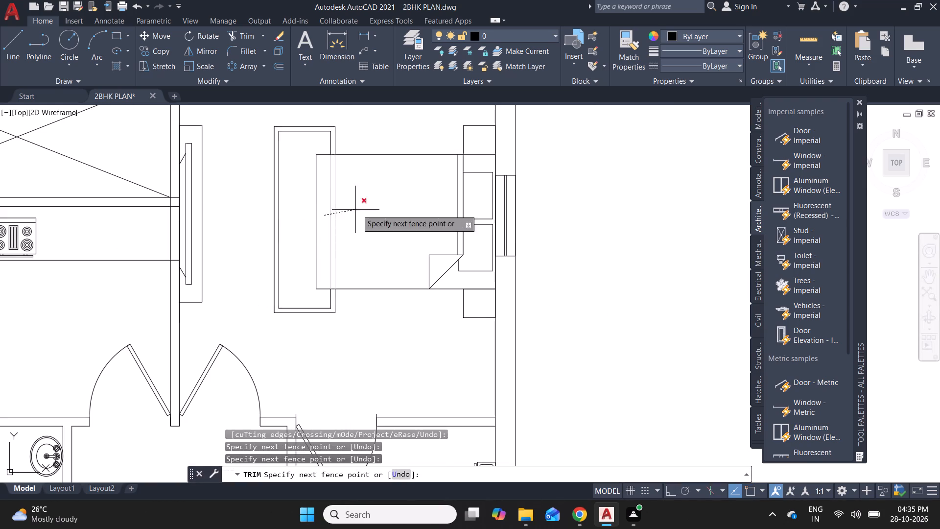
{"action": "left_click", "coordinate": [358, 210]}
{"action": "key", "text": "Escape"}
{"action": "key", "text": "Escape"}
Copy the trimmed outer rectangle outline to the clipboard and paste it outside the plan, beside the upper bedroom.
{"action": "scroll", "coordinate": [376, 221], "scroll_direction": "down", "scroll_amount": 3}
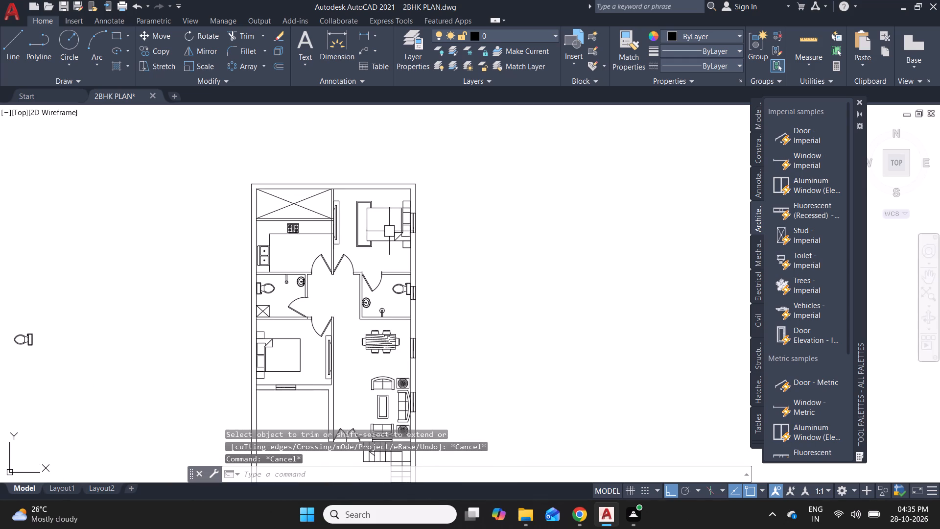
{"action": "scroll", "coordinate": [372, 240], "scroll_direction": "up", "scroll_amount": 2}
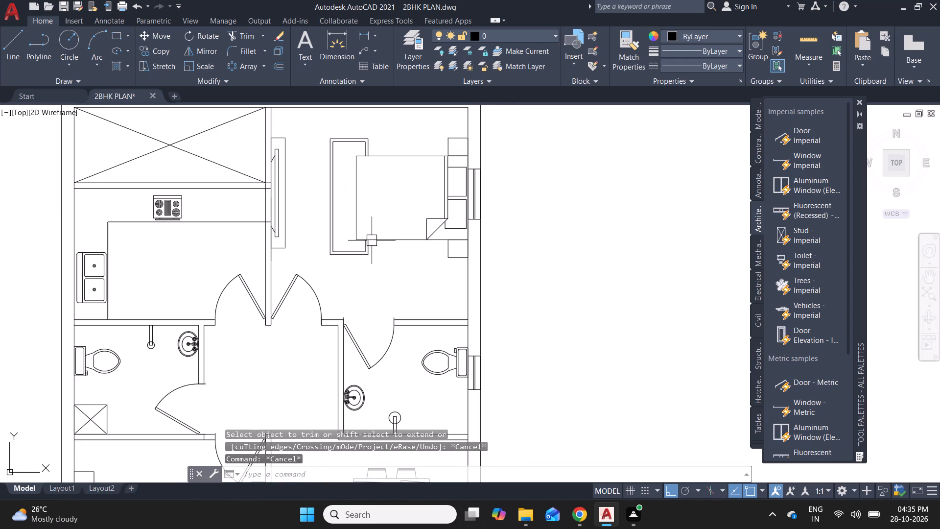
{"action": "left_click", "coordinate": [327, 251]}
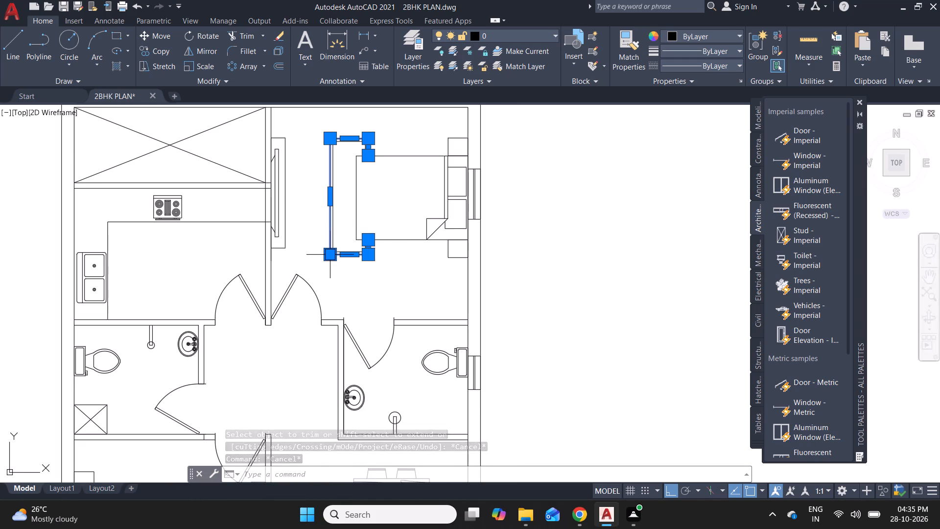
{"action": "key", "text": "ctrl+c"}
{"action": "key", "text": "ctrl+v"}
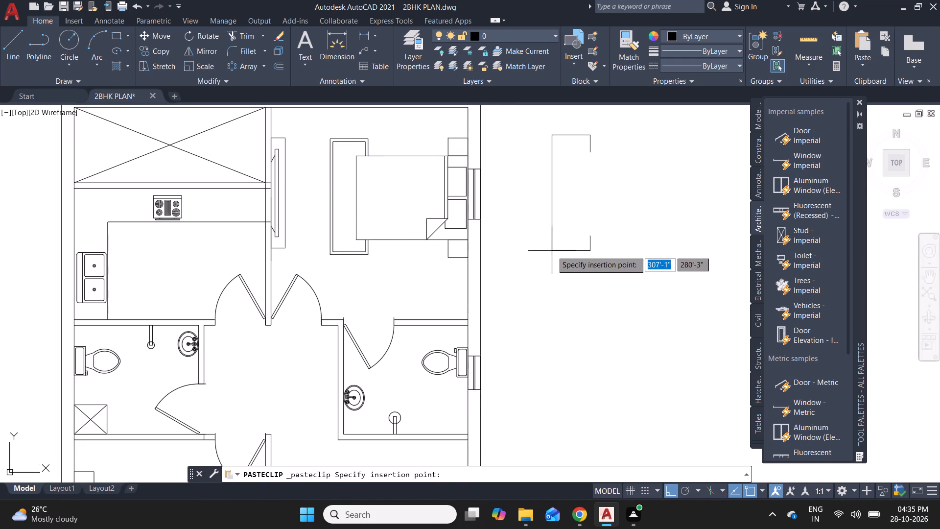
{"action": "left_click", "coordinate": [538, 247]}
{"action": "key", "text": "Escape"}
Extend the pasted outline's open vertical edge across the gap to close the rectangle.
{"action": "type", "text": "EX"}
{"action": "key", "text": "space"}
{"action": "left_click", "coordinate": [578, 144]}
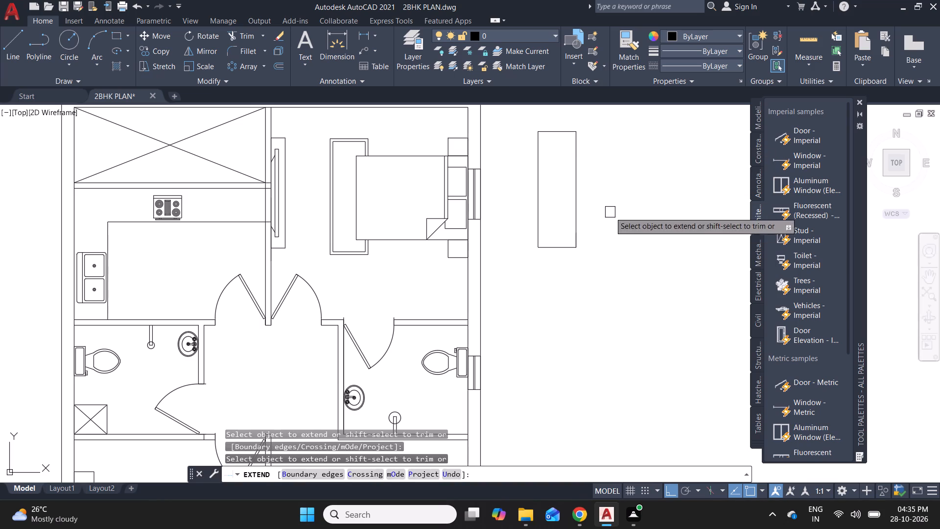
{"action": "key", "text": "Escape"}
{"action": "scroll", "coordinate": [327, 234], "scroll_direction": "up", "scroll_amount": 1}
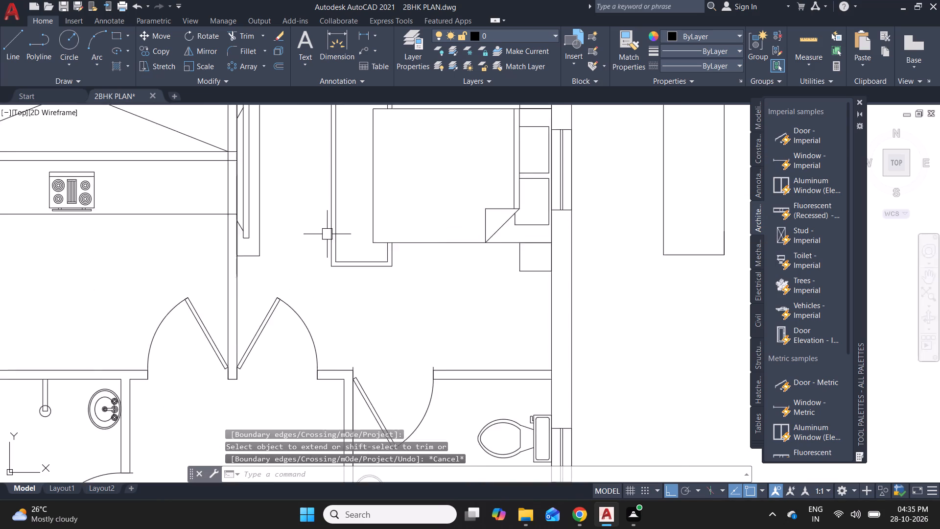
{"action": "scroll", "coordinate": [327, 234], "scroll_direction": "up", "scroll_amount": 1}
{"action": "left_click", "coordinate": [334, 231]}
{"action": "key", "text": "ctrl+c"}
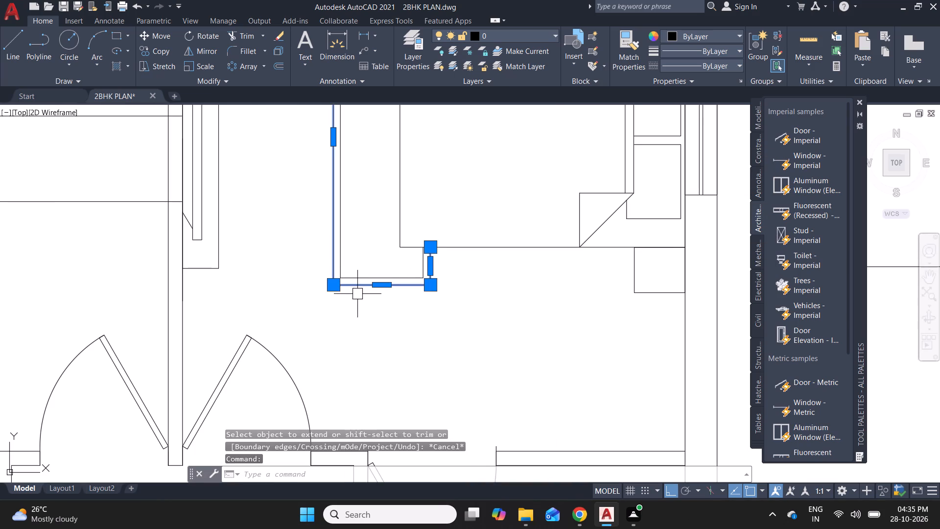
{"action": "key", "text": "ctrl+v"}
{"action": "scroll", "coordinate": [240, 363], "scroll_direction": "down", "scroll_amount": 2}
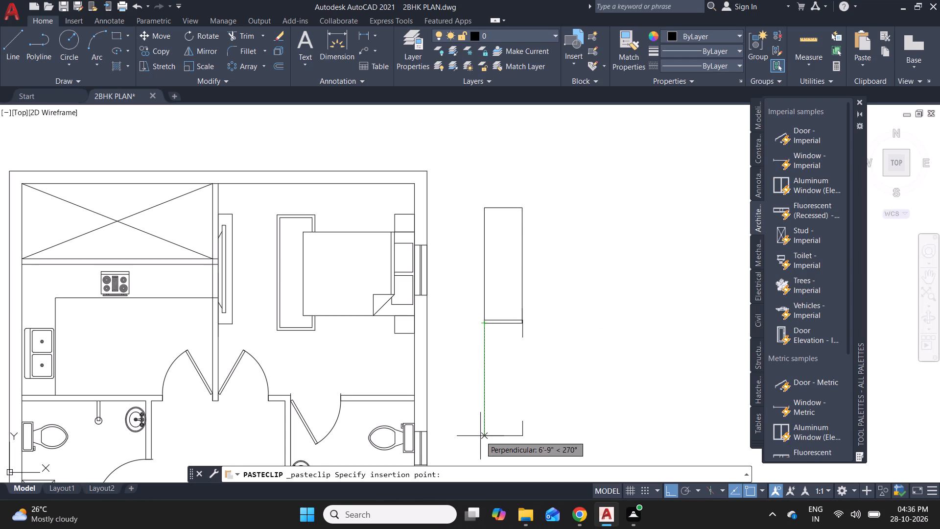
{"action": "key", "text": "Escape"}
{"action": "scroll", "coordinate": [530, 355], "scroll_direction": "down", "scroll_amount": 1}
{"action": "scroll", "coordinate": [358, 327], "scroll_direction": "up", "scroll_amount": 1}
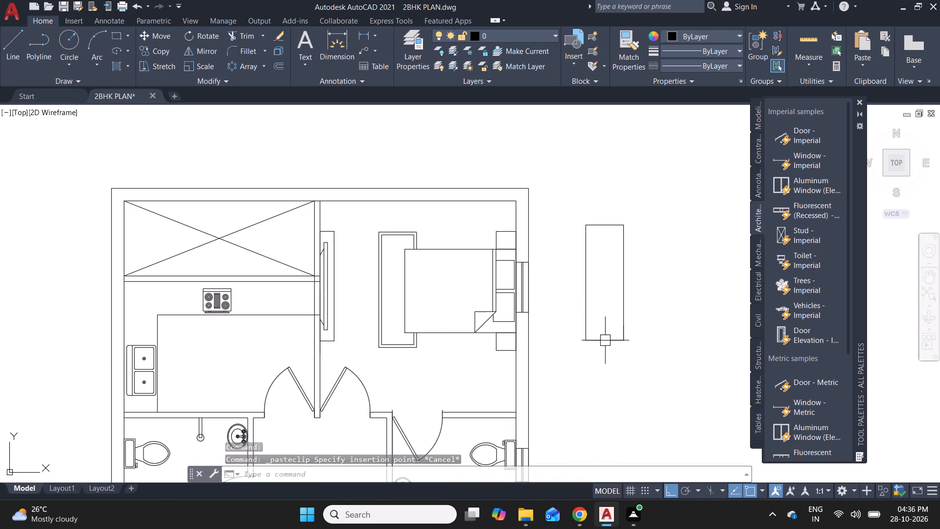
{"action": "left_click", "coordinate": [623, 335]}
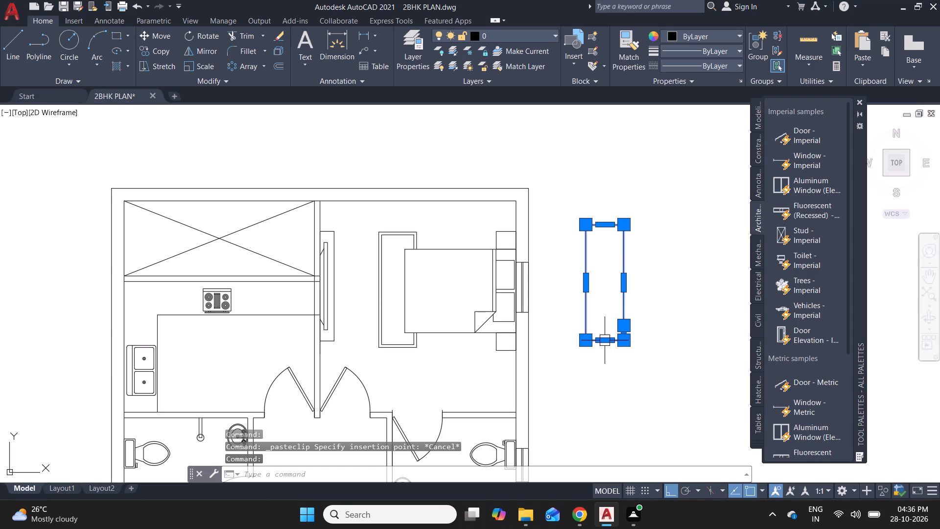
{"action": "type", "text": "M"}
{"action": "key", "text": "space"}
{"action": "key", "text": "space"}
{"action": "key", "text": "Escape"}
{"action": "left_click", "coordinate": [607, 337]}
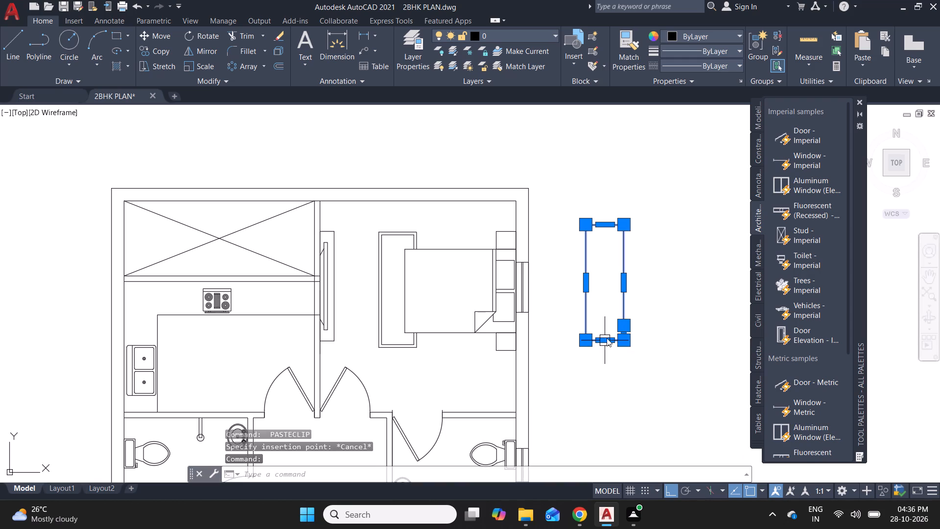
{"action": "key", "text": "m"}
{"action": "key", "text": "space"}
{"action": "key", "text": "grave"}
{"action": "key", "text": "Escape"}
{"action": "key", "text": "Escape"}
Move the closed rectangle outline from outside the plan to the foot of the lower bedroom's bed, with Ortho off.
{"action": "left_click_drag", "start_coordinate": [644, 376], "coordinate": [638, 364]}
{"action": "left_click", "coordinate": [561, 196]}
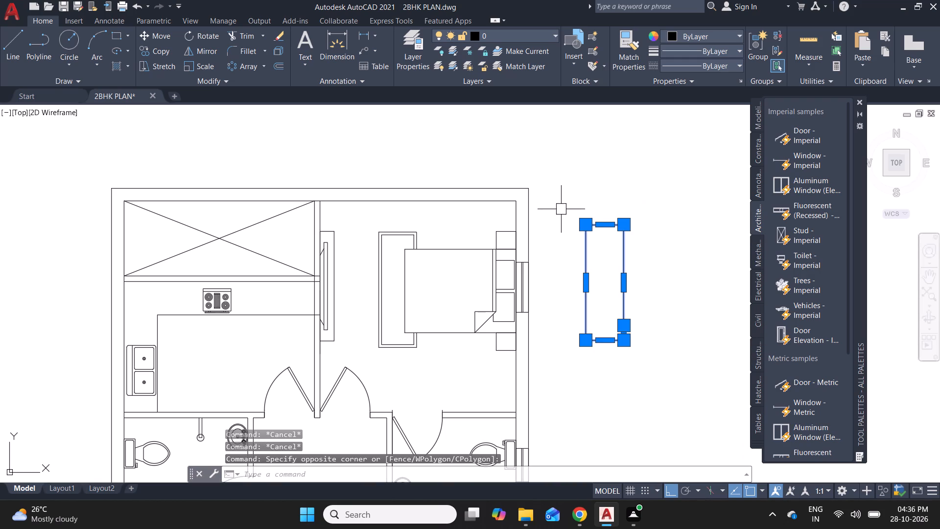
{"action": "key", "text": "m"}
{"action": "key", "text": "space"}
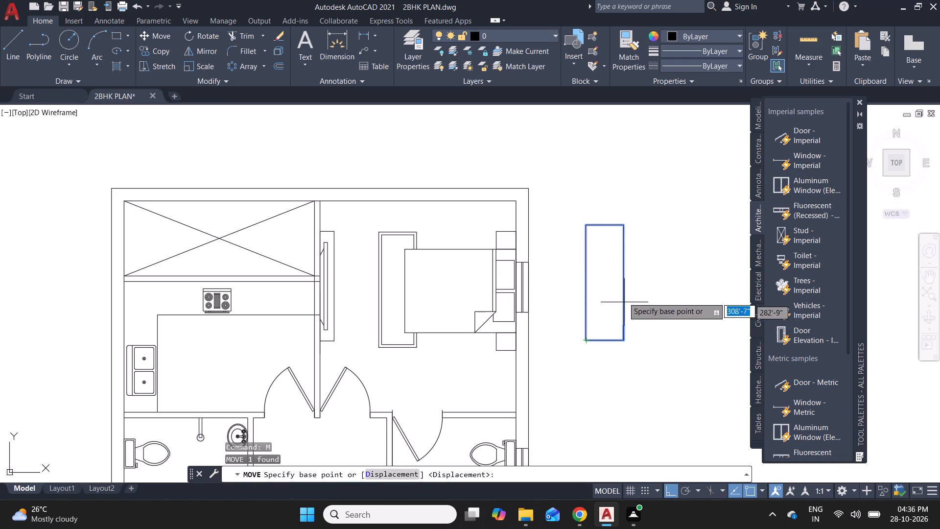
{"action": "left_click", "coordinate": [600, 294]}
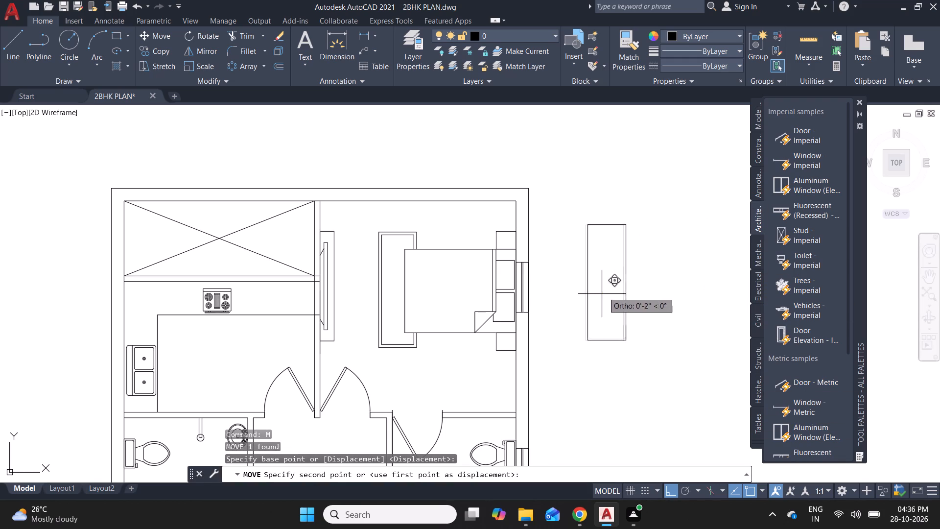
{"action": "scroll", "coordinate": [604, 291], "scroll_direction": "down", "scroll_amount": 3}
{"action": "scroll", "coordinate": [501, 384], "scroll_direction": "up", "scroll_amount": 2}
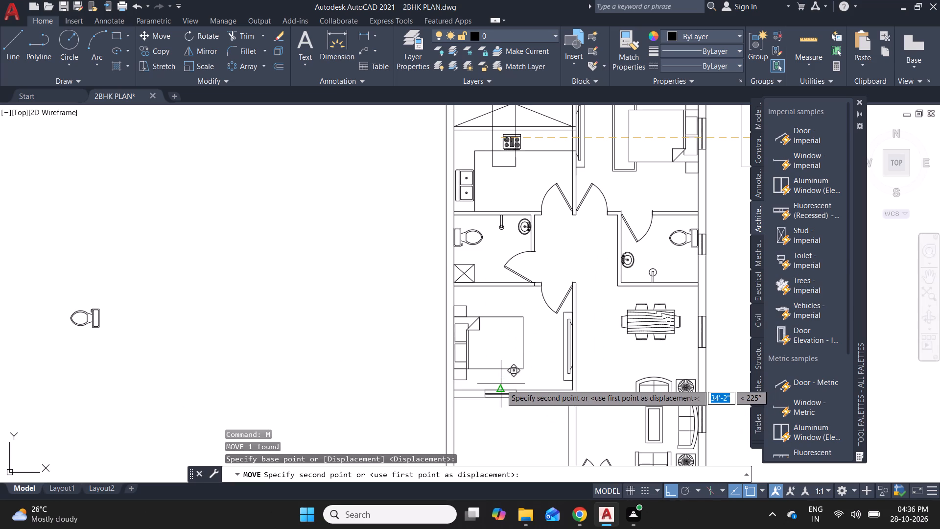
{"action": "key", "text": "F8"}
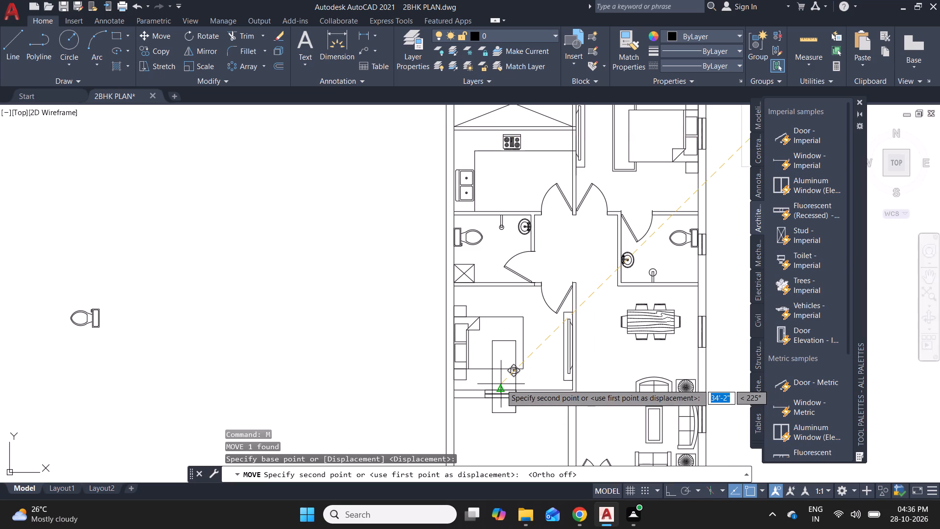
{"action": "left_click", "coordinate": [524, 351]}
{"action": "scroll", "coordinate": [541, 359], "scroll_direction": "up", "scroll_amount": 2}
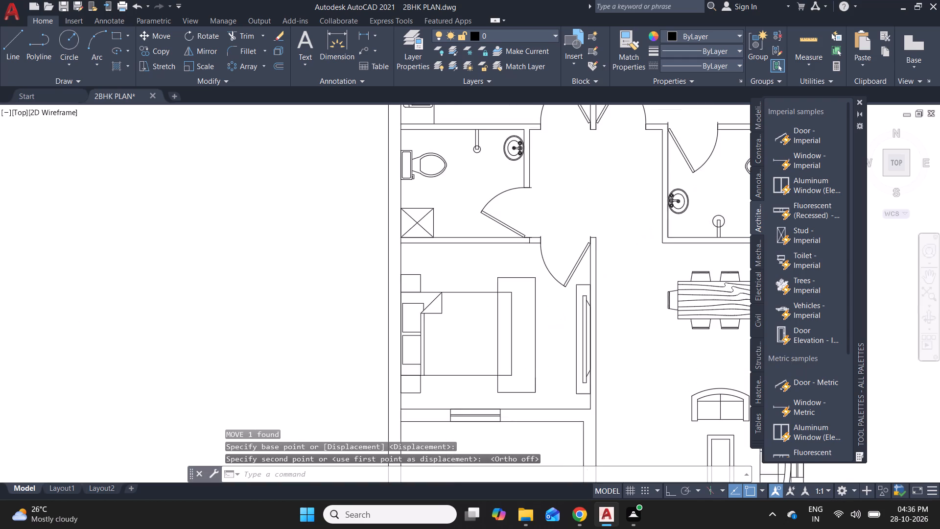
{"action": "key", "text": "Escape"}
{"action": "key", "text": "Escape"}
{"action": "key", "text": "Escape"}
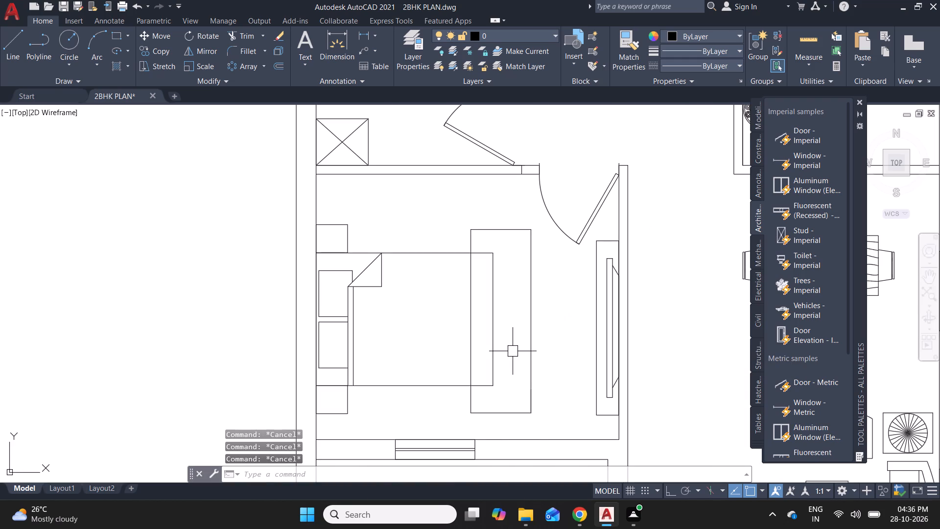
Offset the rectangle at the lower bedroom's bed 2" inward to give it a double outline.
{"action": "key", "text": "Escape"}
{"action": "key", "text": "o"}
{"action": "key", "text": "Return"}
{"action": "key", "text": "2"}
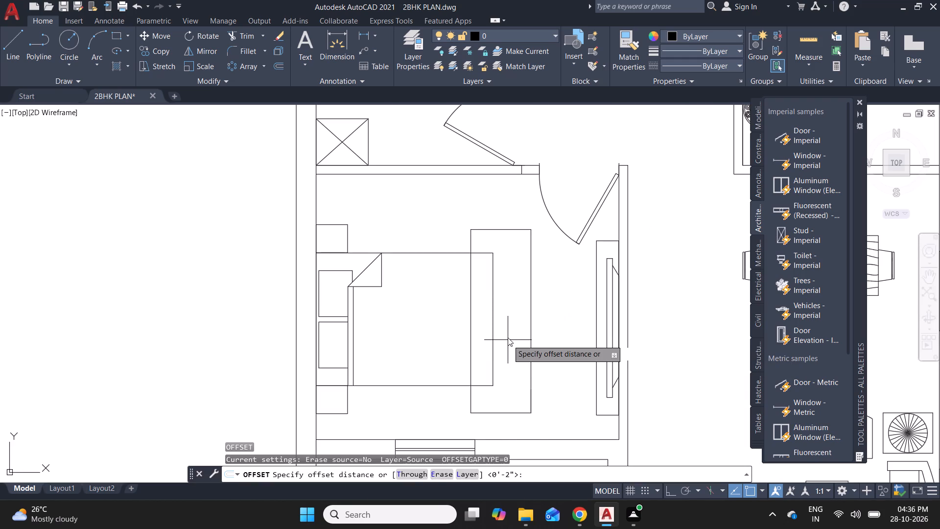
{"action": "key", "text": "shift+quotedbl"}
{"action": "key", "text": "Return"}
{"action": "left_click", "coordinate": [532, 344]}
{"action": "left_click", "coordinate": [513, 355]}
{"action": "key", "text": "Escape"}
{"action": "key", "text": "Escape"}
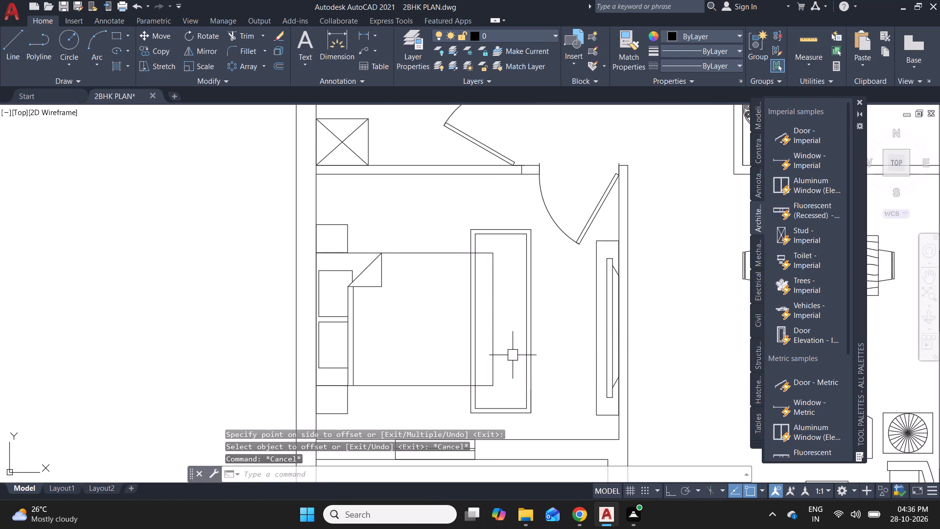
Trim both rectangles' vertical edges where they cross the lower bedroom's bed, using a fence through the two lines.
{"action": "type", "text": "TR"}
{"action": "key", "text": "space"}
{"action": "left_click", "coordinate": [452, 293]}
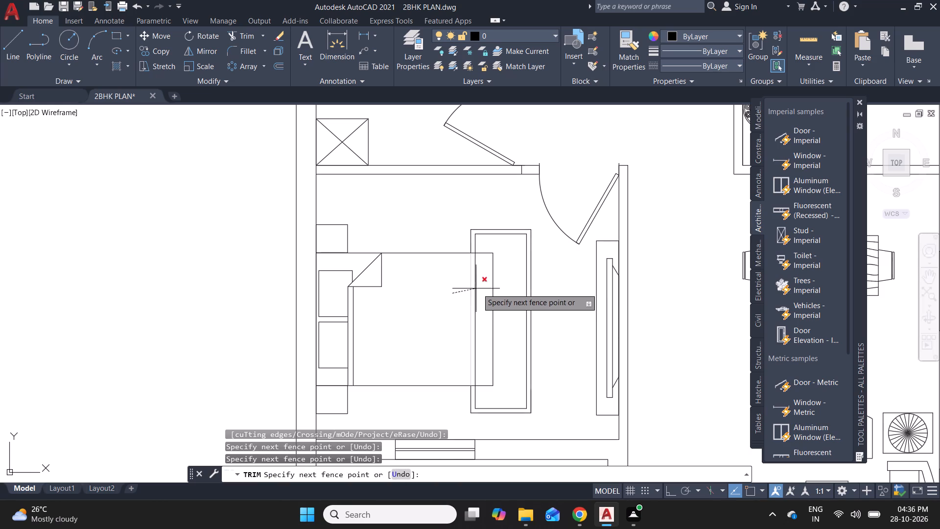
{"action": "left_click", "coordinate": [482, 286]}
{"action": "key", "text": "Escape"}
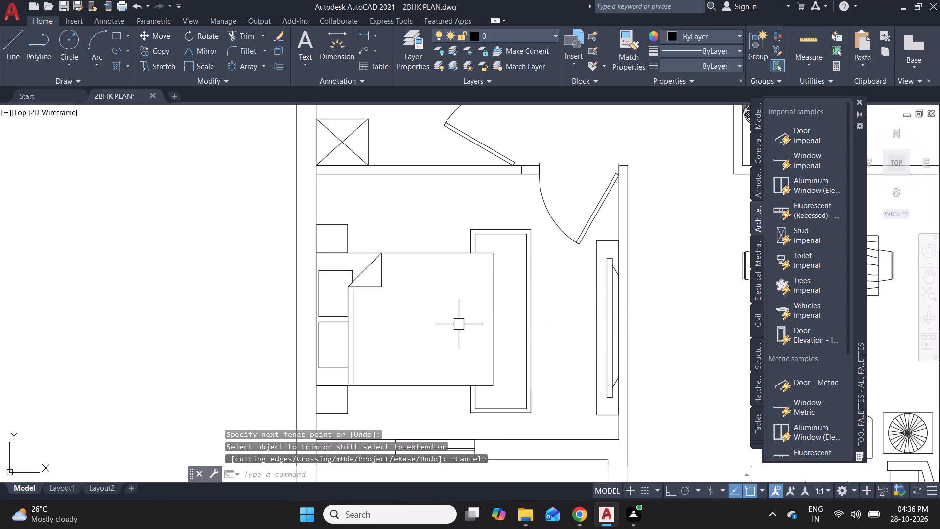
{"action": "key", "text": "Escape"}
{"action": "key", "text": "Escape"}
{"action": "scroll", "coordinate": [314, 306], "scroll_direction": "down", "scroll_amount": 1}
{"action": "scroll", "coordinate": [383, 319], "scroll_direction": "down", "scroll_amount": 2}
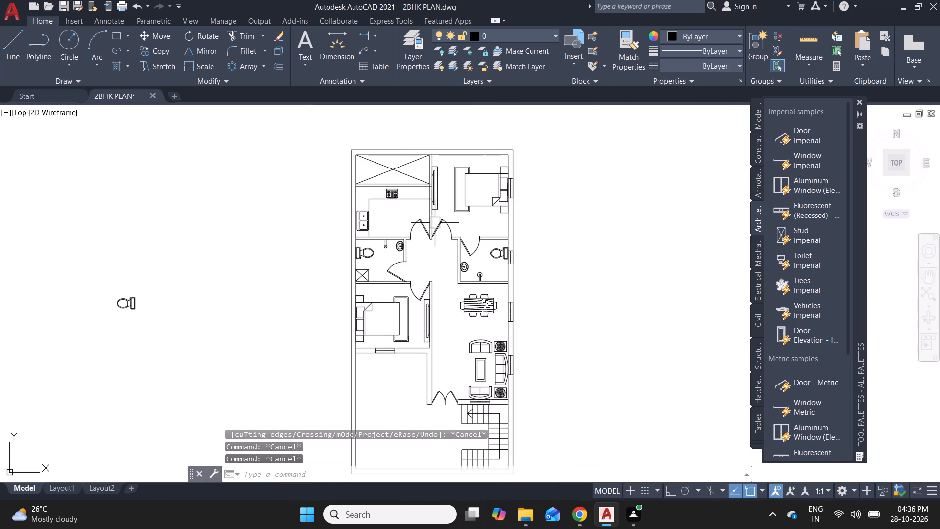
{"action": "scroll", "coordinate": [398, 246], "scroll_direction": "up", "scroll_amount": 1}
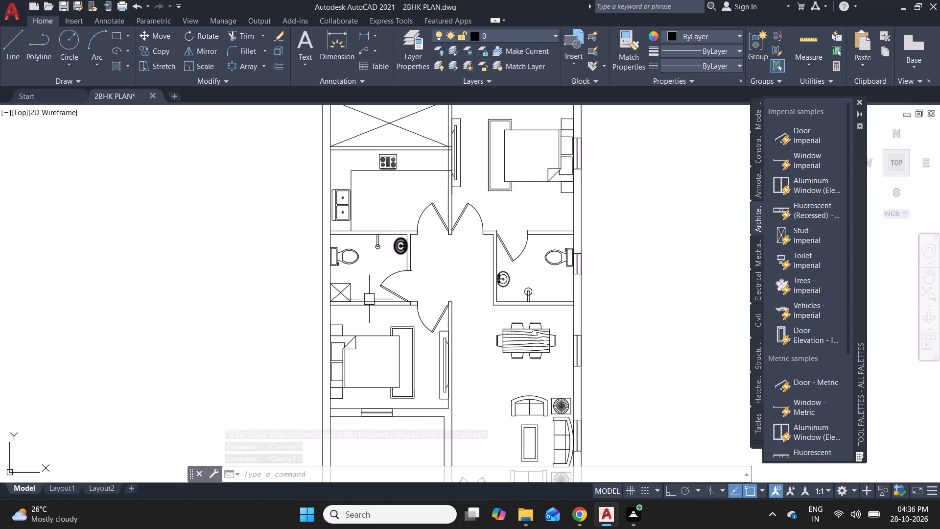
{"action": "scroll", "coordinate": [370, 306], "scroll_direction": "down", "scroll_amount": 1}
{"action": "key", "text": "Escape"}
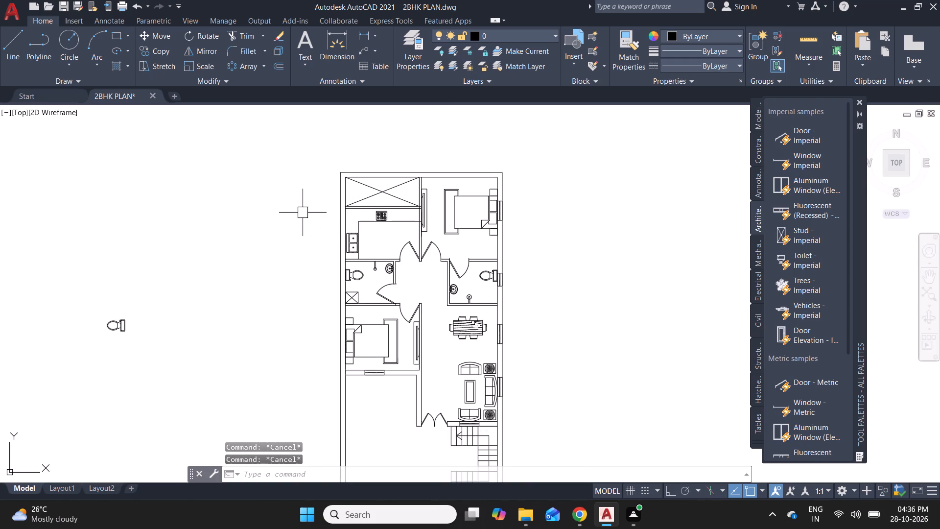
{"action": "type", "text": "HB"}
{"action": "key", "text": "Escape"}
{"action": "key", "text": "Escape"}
Start a hatch and open the full set of hatch patterns.
{"action": "type", "text": "H"}
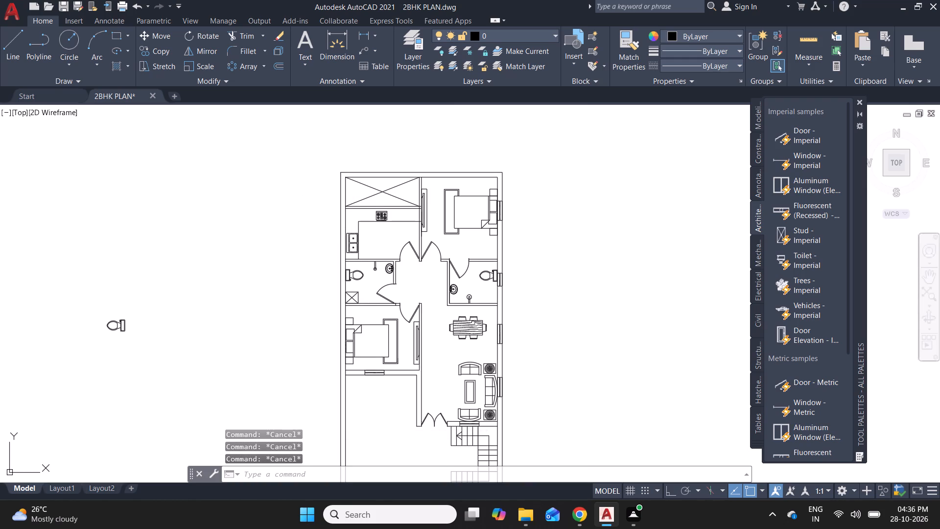
{"action": "key", "text": "space"}
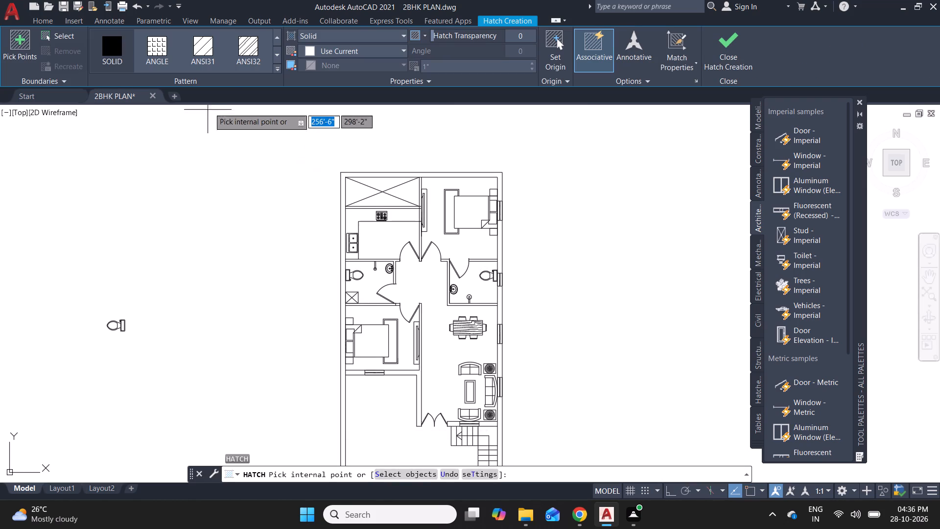
{"action": "left_click", "coordinate": [275, 73]}
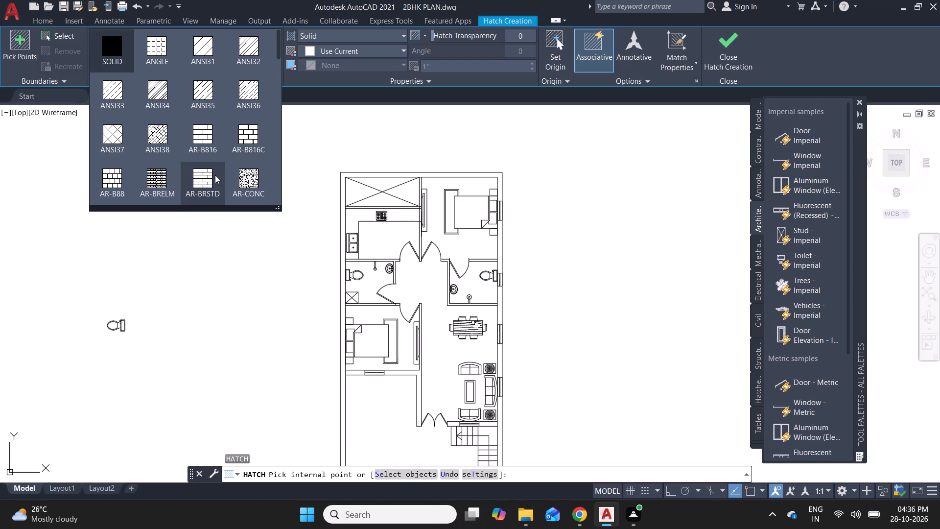
Switch to the Windows quick settings and raise the display brightness slightly.
{"action": "left_click", "coordinate": [841, 518]}
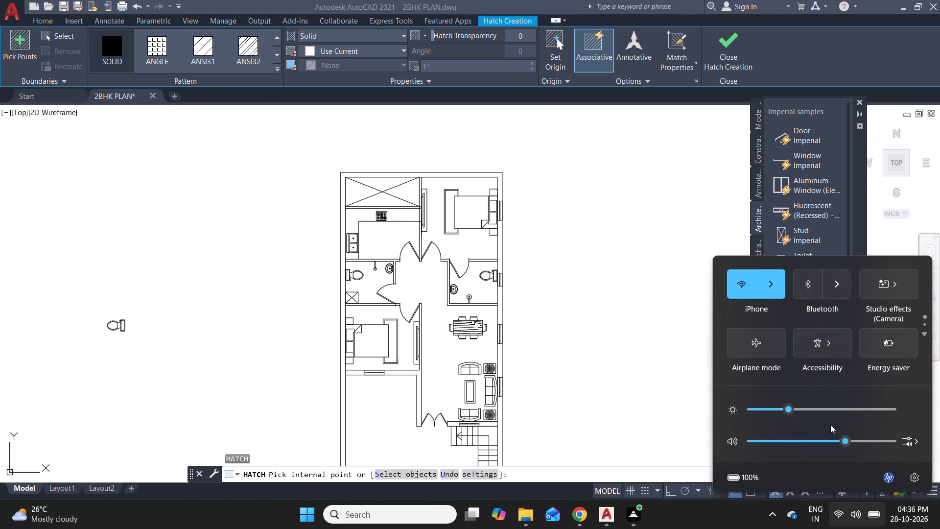
{"action": "left_click", "coordinate": [828, 407]}
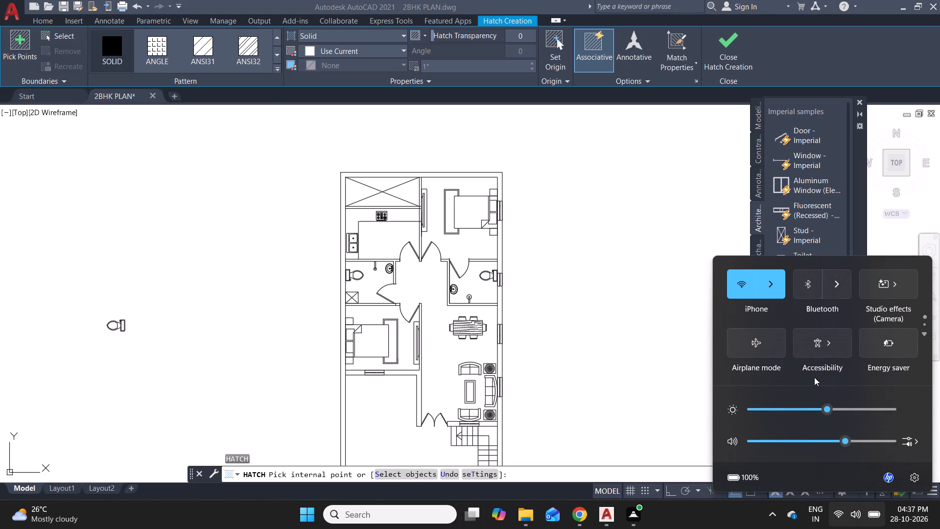
{"action": "left_click", "coordinate": [795, 406]}
{"action": "left_click_drag", "start_coordinate": [794, 411], "coordinate": [807, 409]}
Hatch the inner rectangle at the foot of the lower bedroom's bed with the GOST_GROUND pattern.
{"action": "left_click", "coordinate": [277, 70]}
{"action": "left_click", "coordinate": [277, 69]}
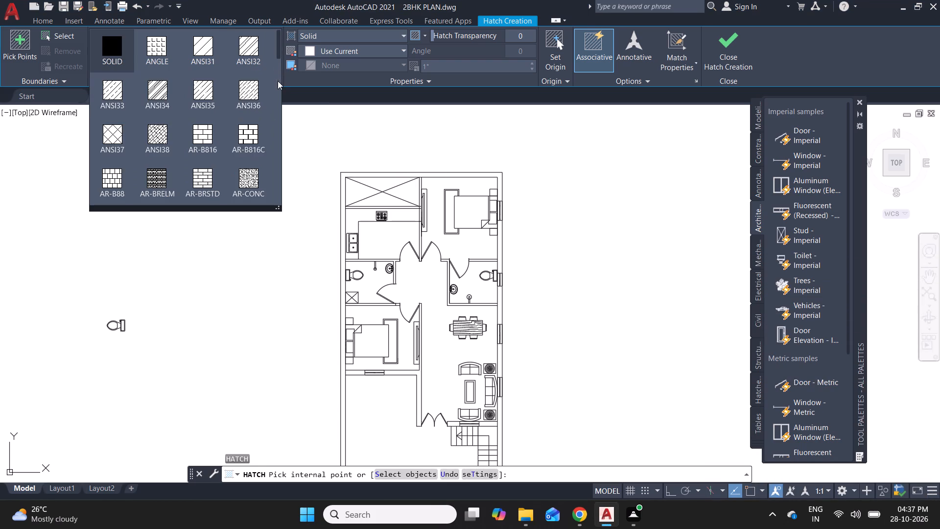
{"action": "scroll", "coordinate": [240, 160], "scroll_direction": "down", "scroll_amount": 1}
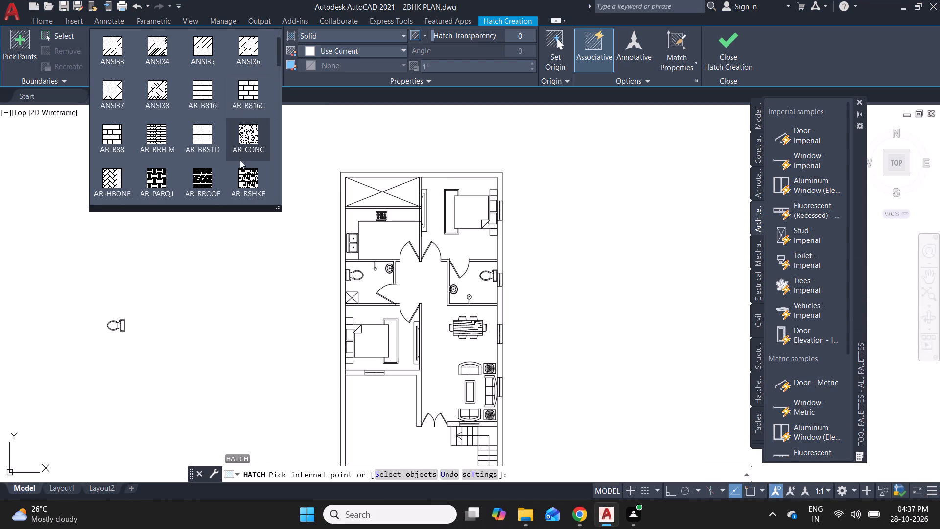
{"action": "scroll", "coordinate": [240, 160], "scroll_direction": "down", "scroll_amount": 2}
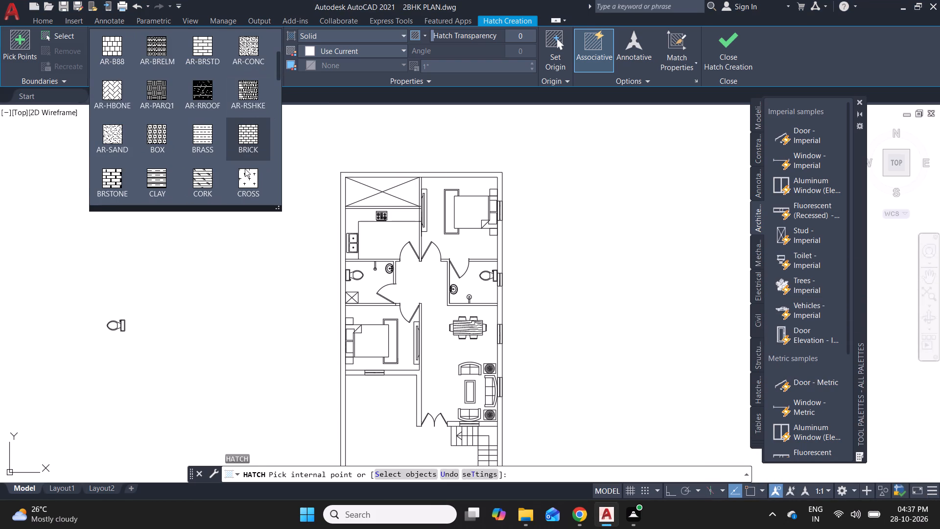
{"action": "scroll", "coordinate": [242, 168], "scroll_direction": "down", "scroll_amount": 2}
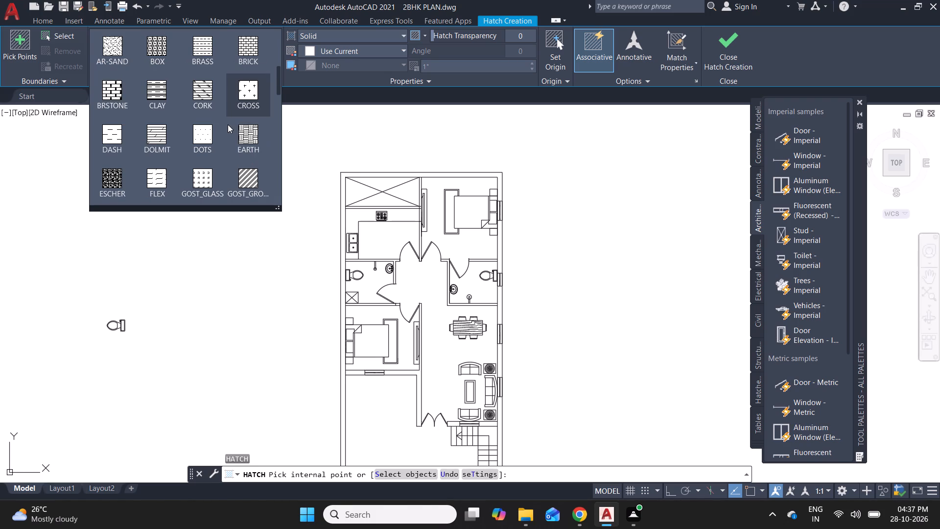
{"action": "scroll", "coordinate": [227, 154], "scroll_direction": "down", "scroll_amount": 1}
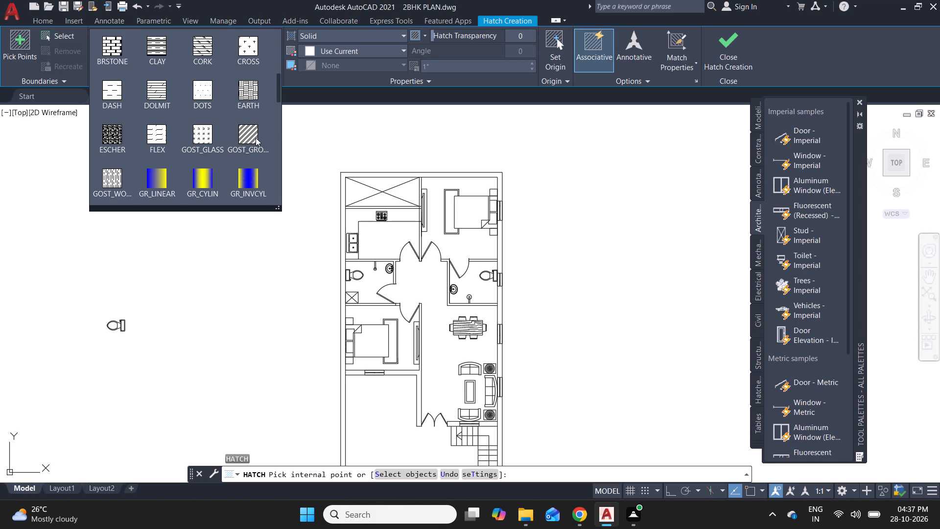
{"action": "left_click", "coordinate": [254, 138]}
{"action": "scroll", "coordinate": [384, 352], "scroll_direction": "up", "scroll_amount": 3}
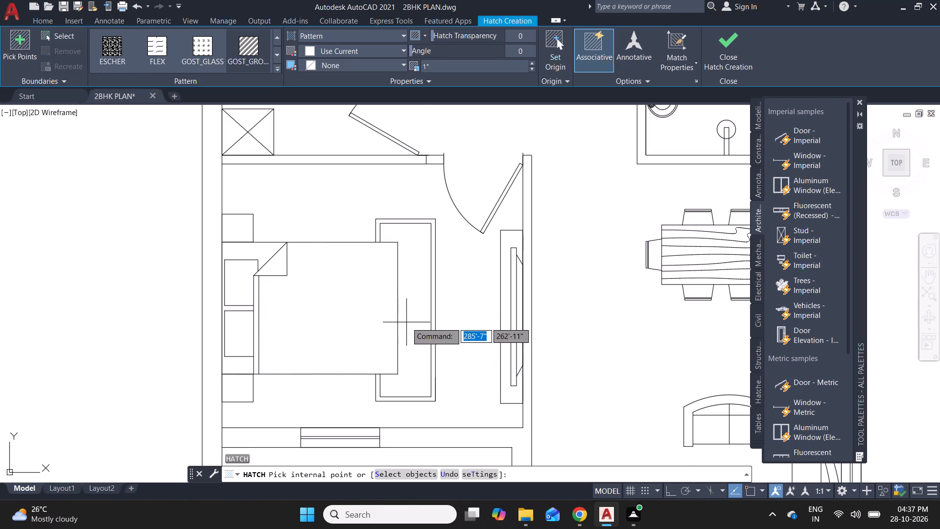
{"action": "left_click", "coordinate": [413, 307]}
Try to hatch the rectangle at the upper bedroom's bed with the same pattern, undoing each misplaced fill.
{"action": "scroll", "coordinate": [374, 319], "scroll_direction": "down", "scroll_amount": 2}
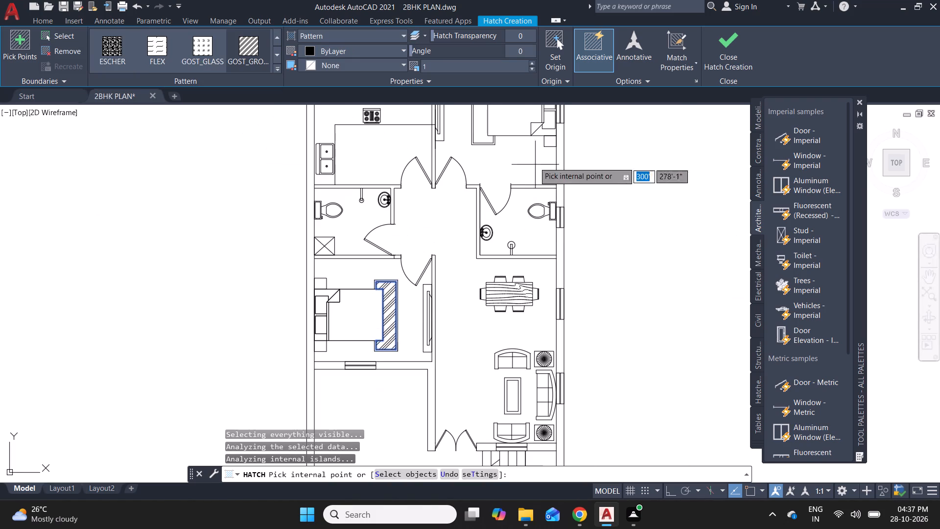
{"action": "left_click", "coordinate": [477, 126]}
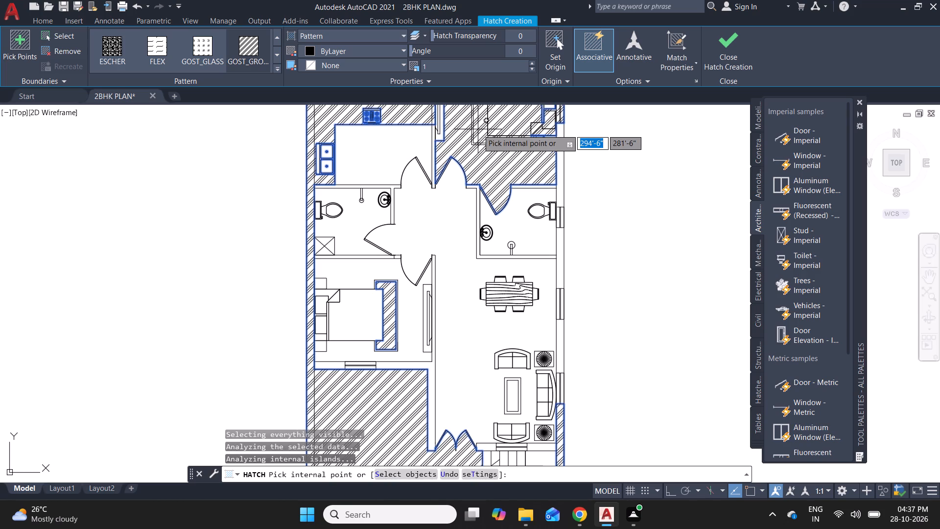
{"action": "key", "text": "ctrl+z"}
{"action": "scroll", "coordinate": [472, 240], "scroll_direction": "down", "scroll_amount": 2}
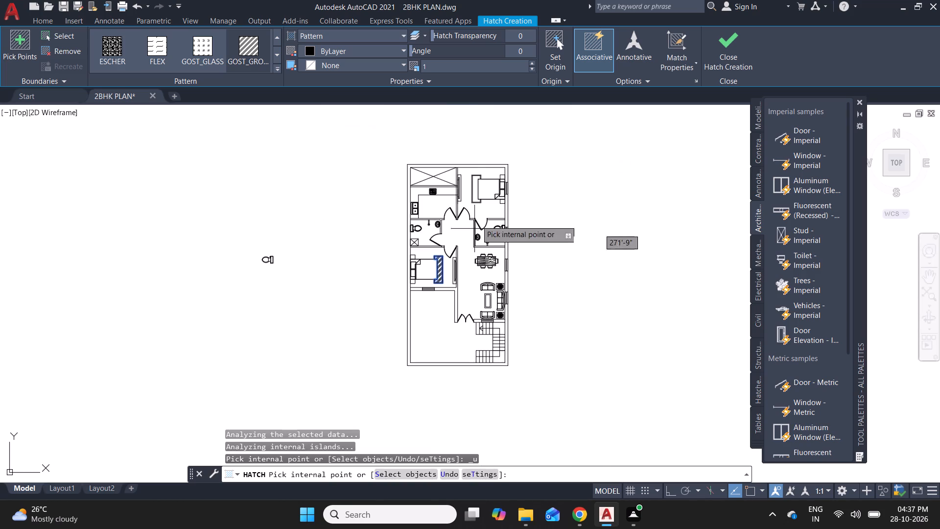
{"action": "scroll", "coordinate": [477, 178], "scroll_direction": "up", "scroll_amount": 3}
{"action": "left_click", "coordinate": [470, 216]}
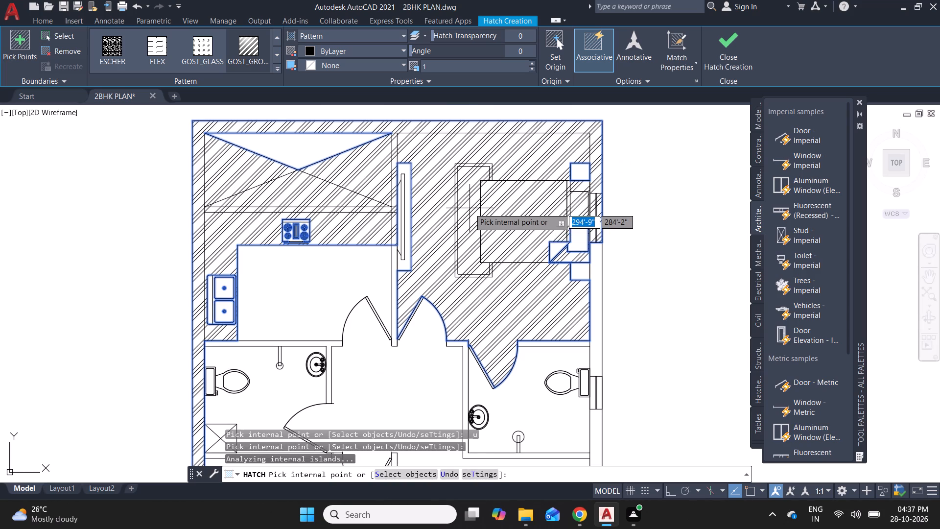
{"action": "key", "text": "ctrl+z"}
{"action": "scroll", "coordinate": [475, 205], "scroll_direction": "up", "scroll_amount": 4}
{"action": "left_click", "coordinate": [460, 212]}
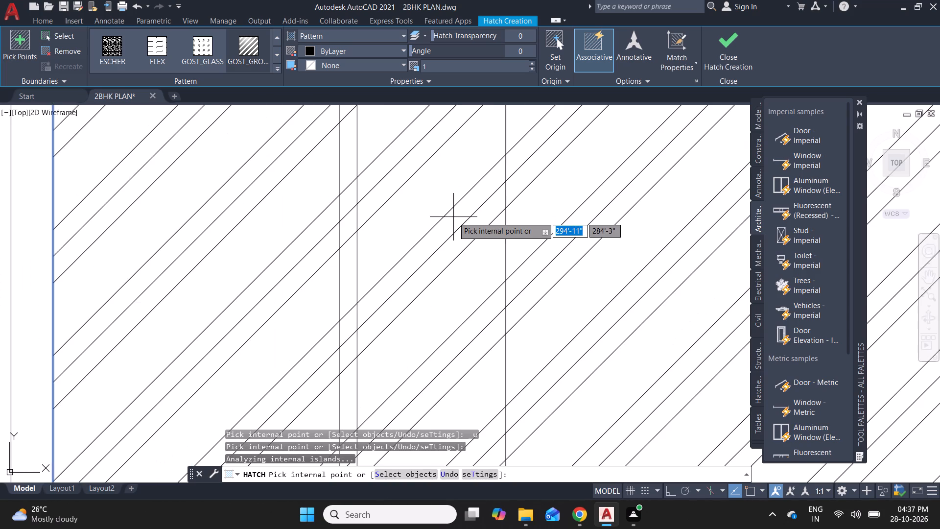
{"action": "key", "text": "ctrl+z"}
Lower the scale of the lower bedroom's hatch to 0 and finish the hatch.
{"action": "scroll", "coordinate": [453, 214], "scroll_direction": "down", "scroll_amount": 5}
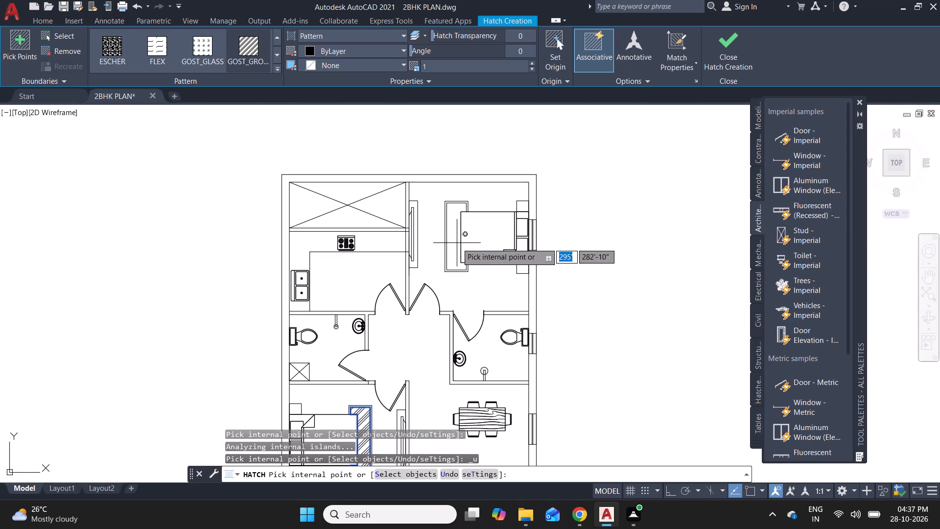
{"action": "left_click", "coordinate": [532, 73]}
{"action": "left_click", "coordinate": [532, 70]}
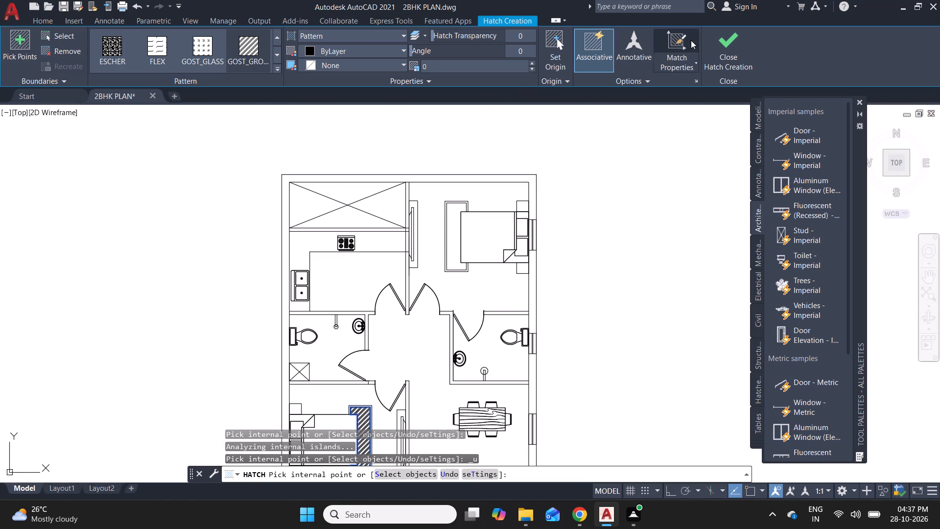
{"action": "left_click", "coordinate": [727, 47]}
Hatch the inner rectangle at the foot of the upper bedroom's bed with the GOST_GROUND pattern at scale 0.
{"action": "scroll", "coordinate": [476, 272], "scroll_direction": "up", "scroll_amount": 2}
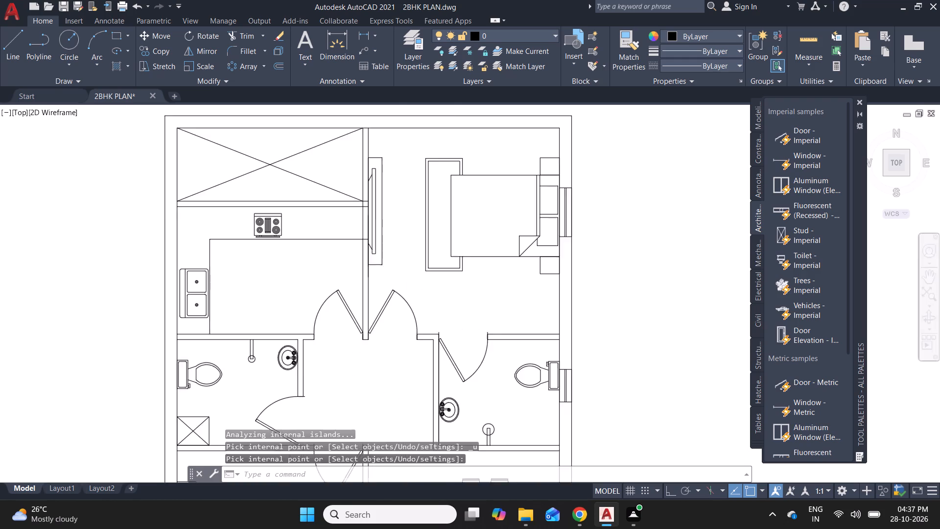
{"action": "scroll", "coordinate": [447, 232], "scroll_direction": "down", "scroll_amount": 2}
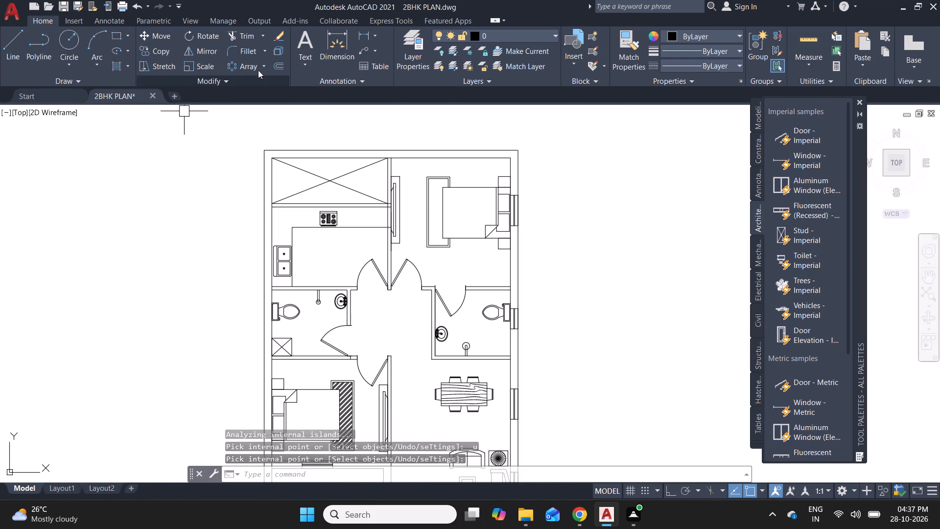
{"action": "type", "text": "H"}
{"action": "key", "text": "space"}
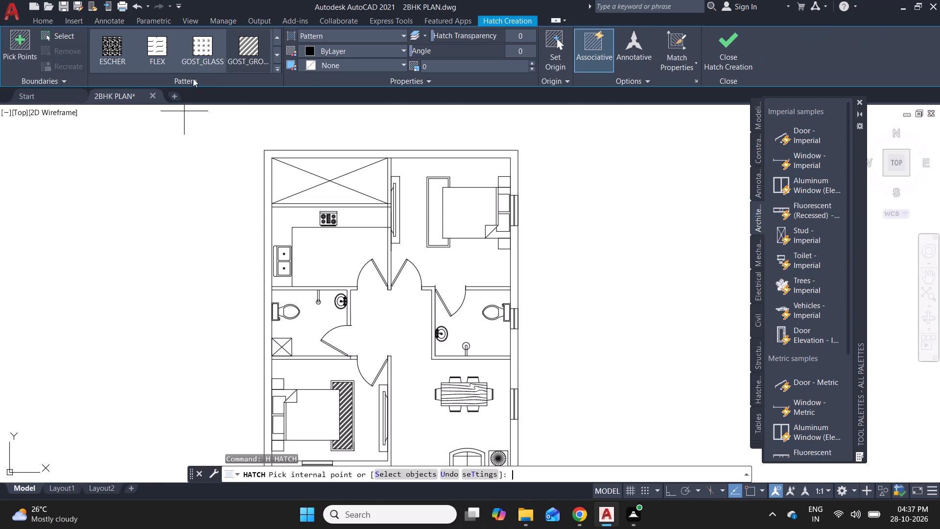
{"action": "left_click", "coordinate": [247, 48]}
{"action": "triple_click", "coordinate": [257, 44]}
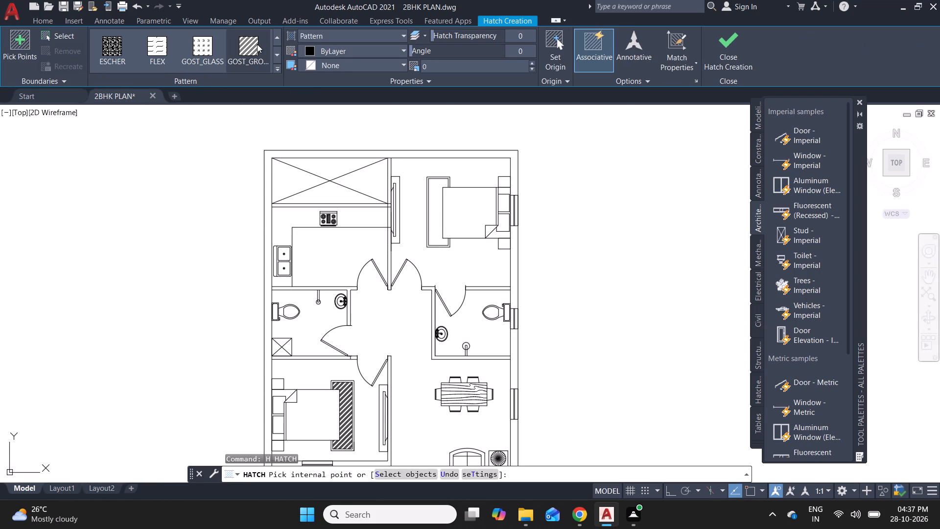
{"action": "left_click", "coordinate": [257, 44]}
{"action": "left_click_drag", "start_coordinate": [251, 52], "coordinate": [431, 200]}
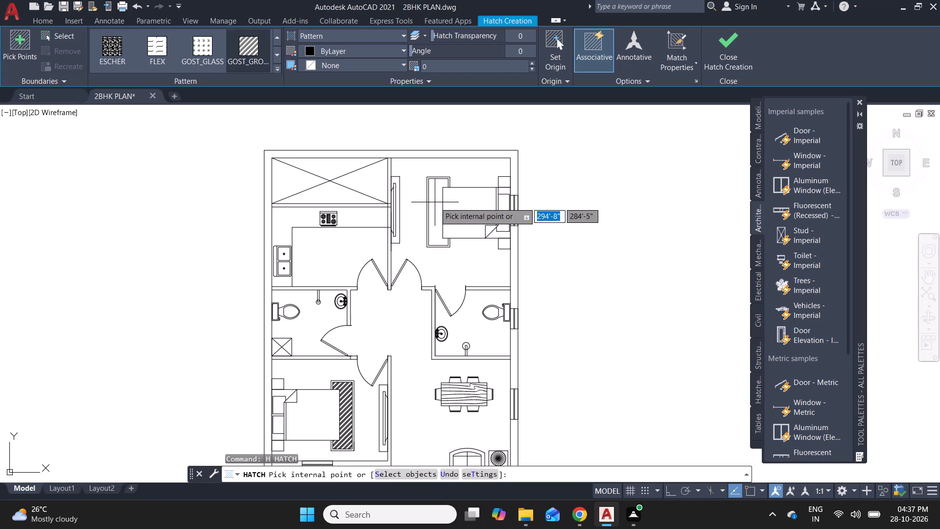
{"action": "left_click", "coordinate": [435, 202]}
{"action": "scroll", "coordinate": [446, 201], "scroll_direction": "up", "scroll_amount": 2}
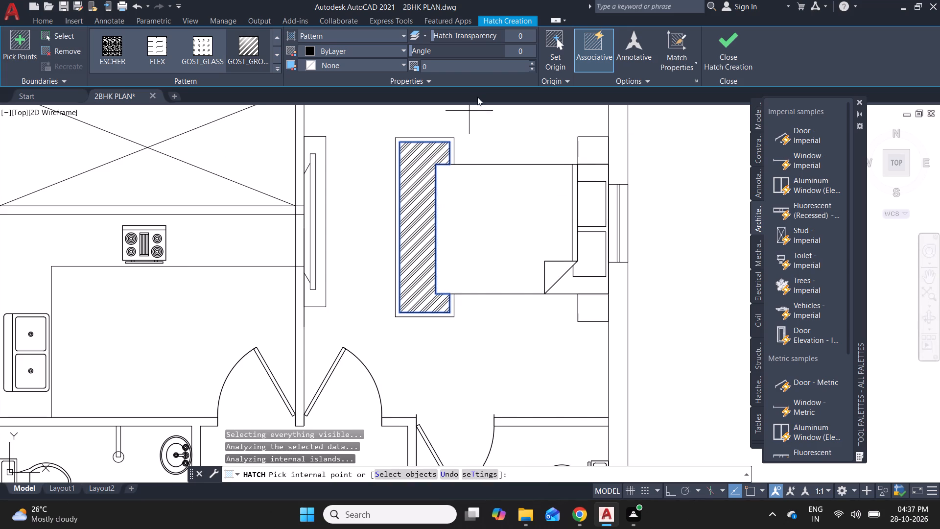
{"action": "key", "text": "Escape"}
Review the plan's rooms, from both hatched bedrooms and the living area to the kitchen and the crossed open space.
{"action": "scroll", "coordinate": [511, 155], "scroll_direction": "down", "scroll_amount": 3}
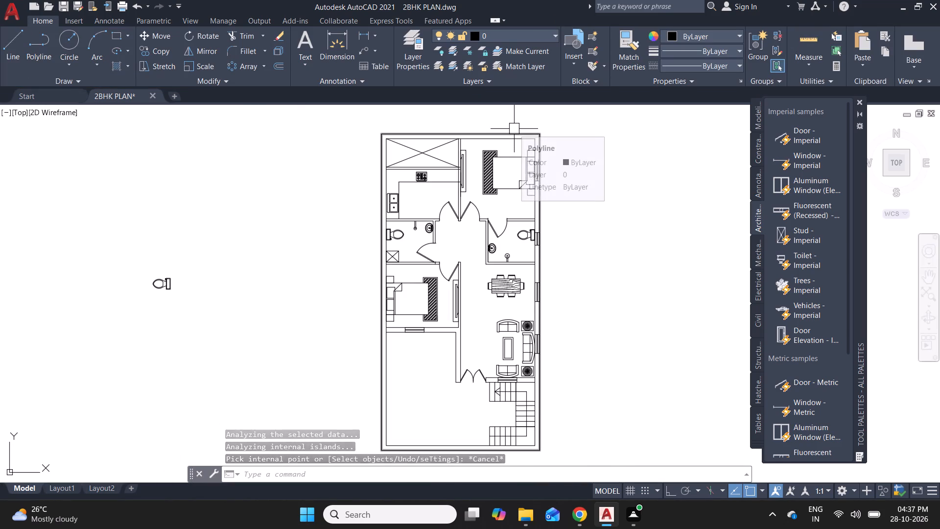
{"action": "scroll", "coordinate": [514, 129], "scroll_direction": "down", "scroll_amount": 1}
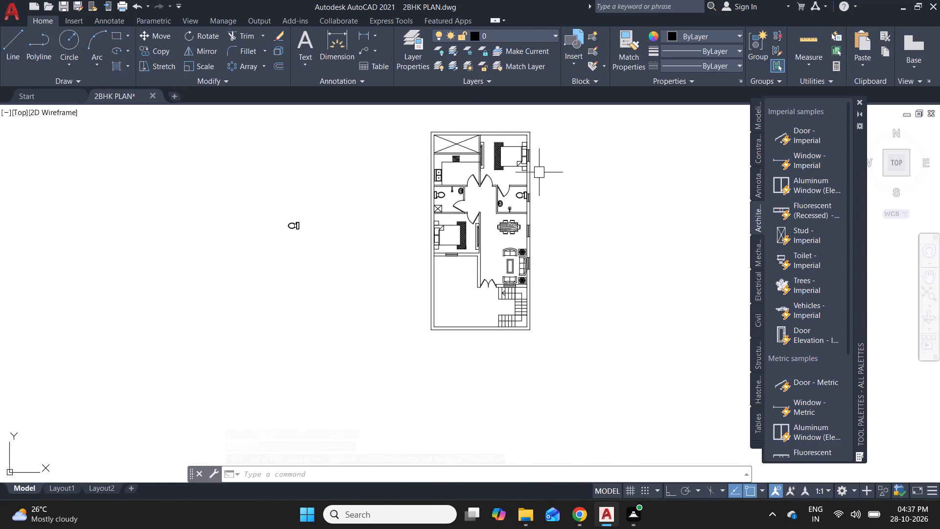
{"action": "key", "text": "Escape"}
{"action": "scroll", "coordinate": [526, 205], "scroll_direction": "up", "scroll_amount": 1}
{"action": "scroll", "coordinate": [478, 206], "scroll_direction": "down", "scroll_amount": 1}
{"action": "scroll", "coordinate": [444, 237], "scroll_direction": "up", "scroll_amount": 2}
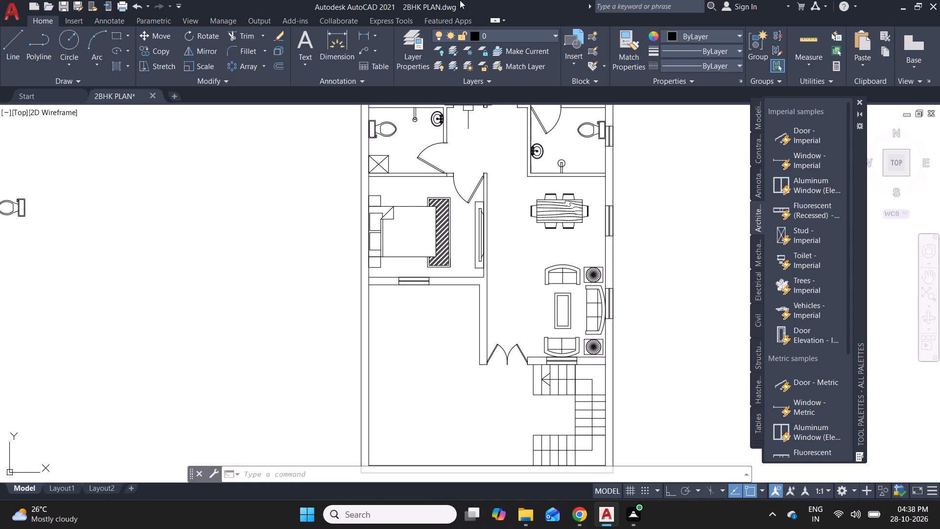
{"action": "scroll", "coordinate": [411, 199], "scroll_direction": "down", "scroll_amount": 2}
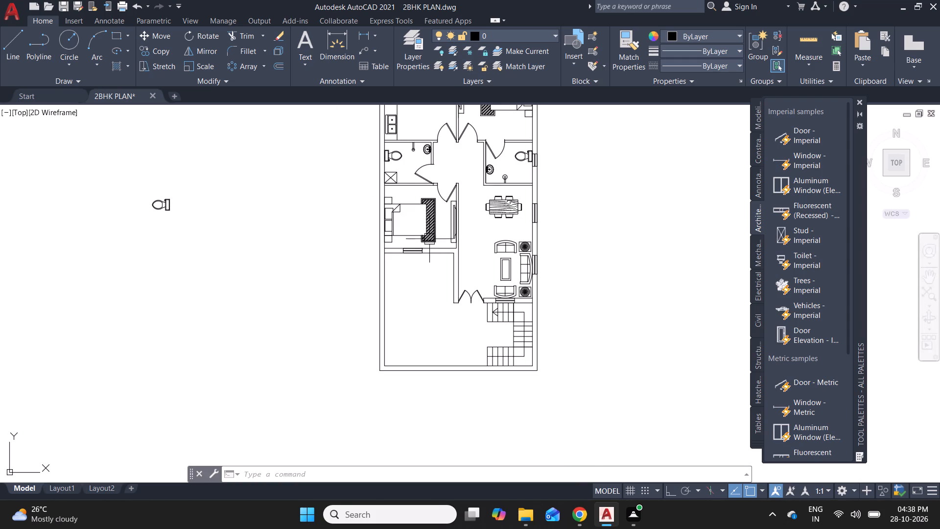
{"action": "scroll", "coordinate": [426, 258], "scroll_direction": "down", "scroll_amount": 1}
{"action": "scroll", "coordinate": [414, 140], "scroll_direction": "up", "scroll_amount": 3}
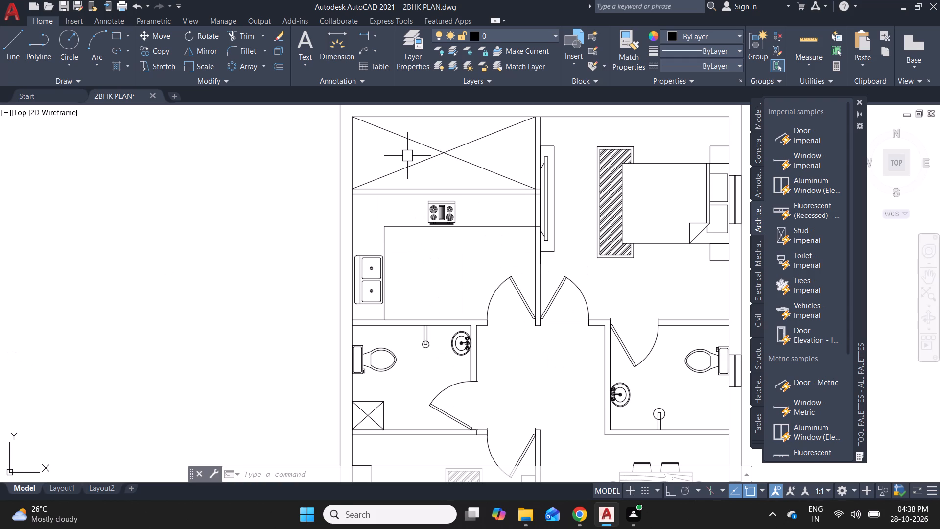
{"action": "scroll", "coordinate": [440, 207], "scroll_direction": "up", "scroll_amount": 2}
{"action": "scroll", "coordinate": [401, 223], "scroll_direction": "down", "scroll_amount": 1}
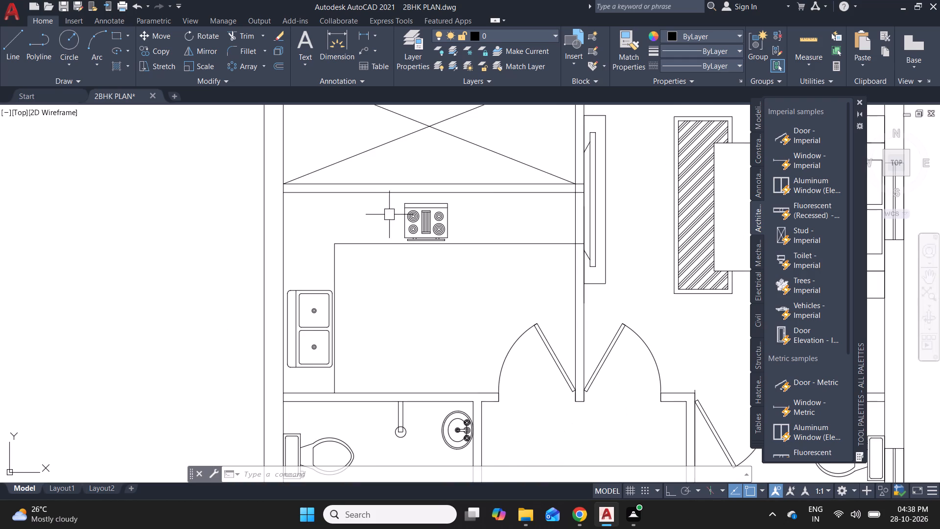
{"action": "scroll", "coordinate": [381, 206], "scroll_direction": "down", "scroll_amount": 2}
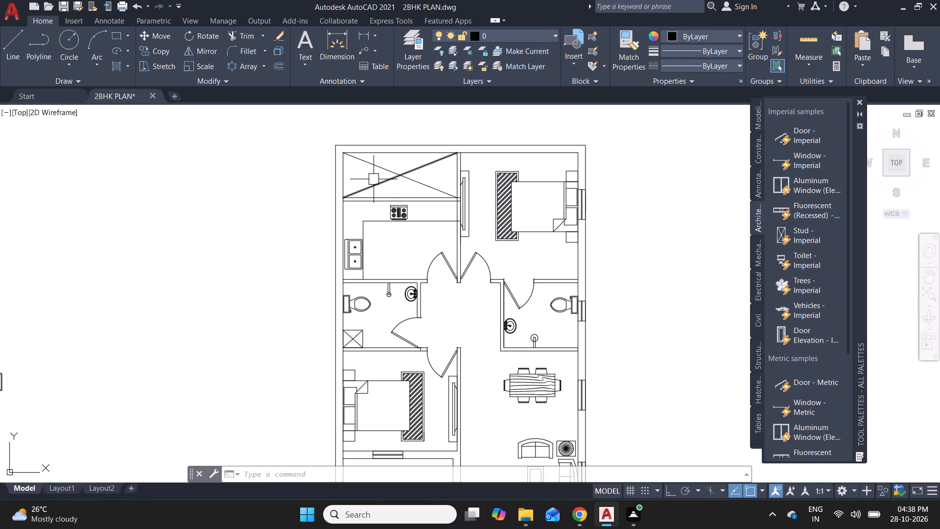
{"action": "scroll", "coordinate": [375, 178], "scroll_direction": "down", "scroll_amount": 1}
{"action": "key", "text": "Escape"}
{"action": "key", "text": "Escape"}
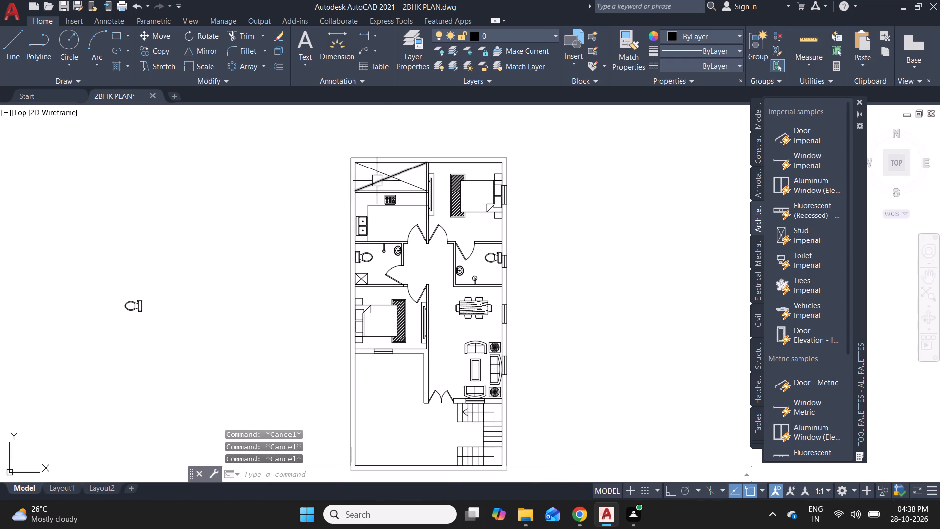
Add a multiline text label in the crossed space above the kitchen reading "O.T.S." with "11'5" X 4'6"" on the second line.
{"action": "left_click", "coordinate": [301, 55]}
{"action": "left_click", "coordinate": [328, 91]}
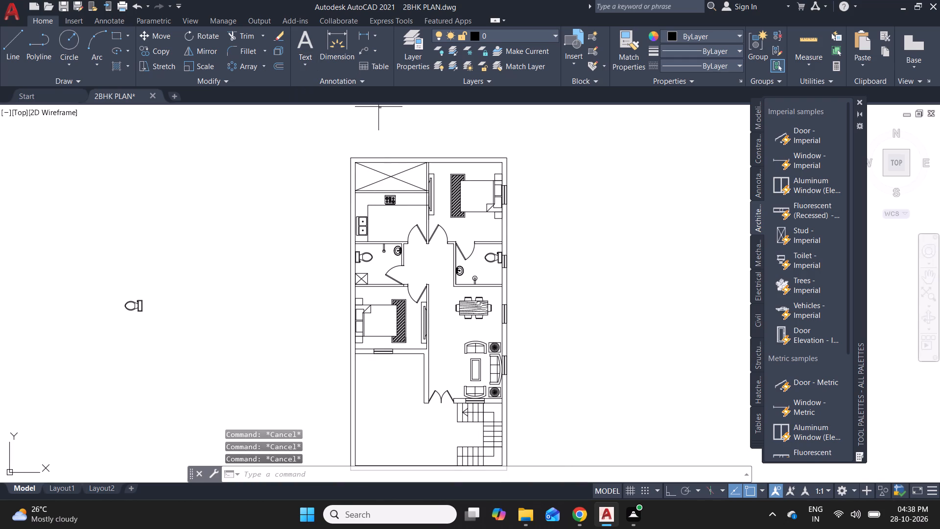
{"action": "scroll", "coordinate": [386, 191], "scroll_direction": "up", "scroll_amount": 2}
{"action": "left_click_drag", "start_coordinate": [340, 133], "coordinate": [353, 144]}
{"action": "left_click", "coordinate": [442, 174]}
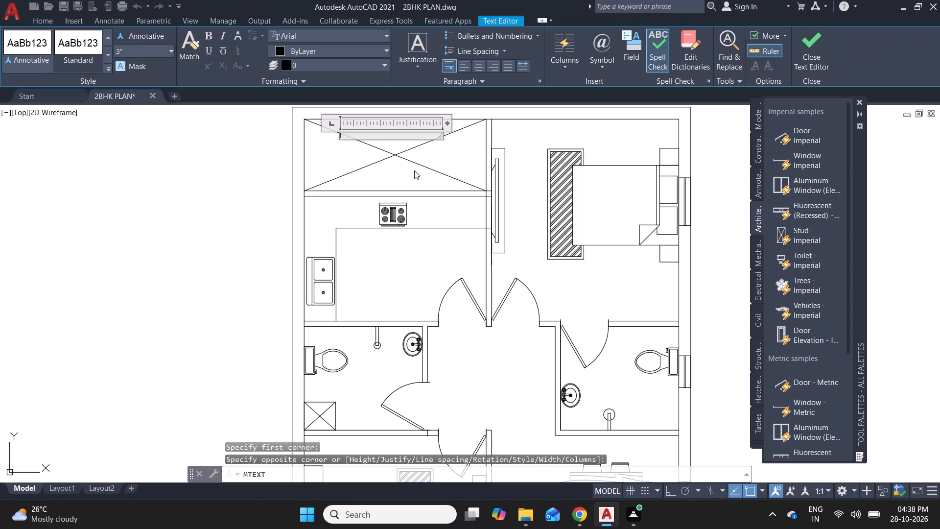
{"action": "type", "text": "O."}
{"action": "key", "text": "BackSpace"}
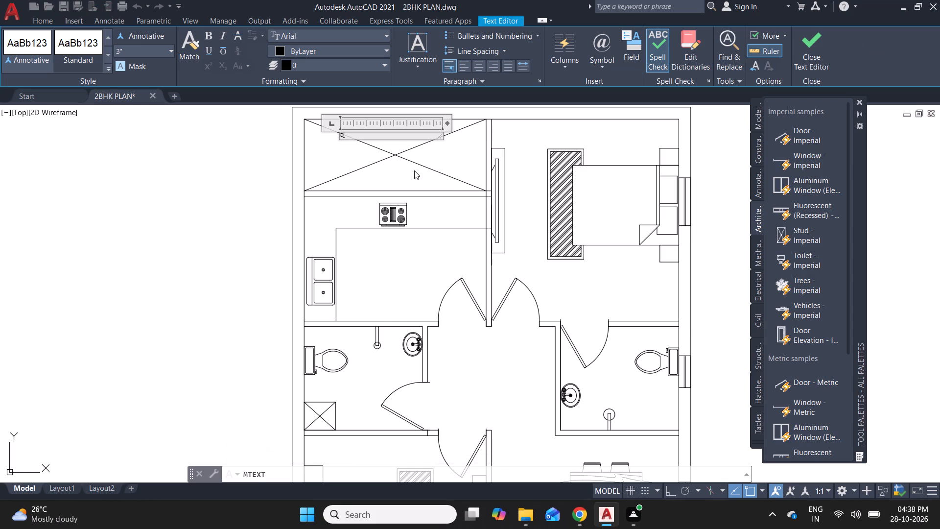
{"action": "type", "text": ".T."}
{"action": "type", "text": "S."}
{"action": "key", "text": "Return"}
{"action": "type", "text": "11'5"}
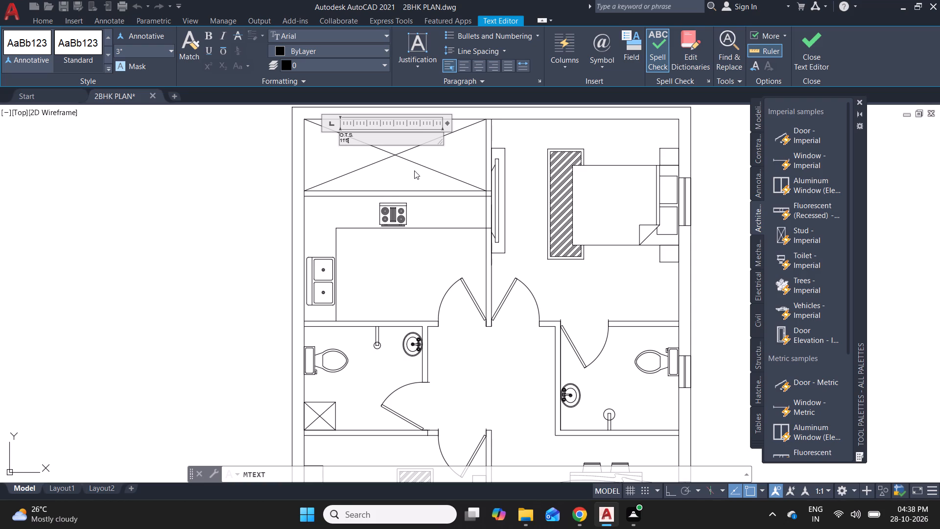
{"action": "key", "text": "shift+quotedbl"}
{"action": "key", "text": "space"}
{"action": "type", "text": "X 4'6\""}
Set all the text of the O.T.S. label to a height of 7" and make it bold.
{"action": "key", "text": "ctrl+a"}
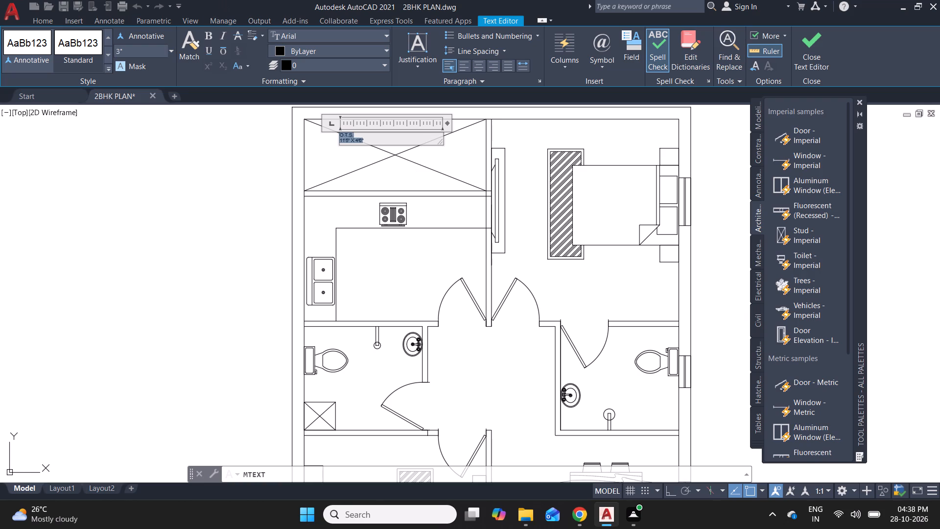
{"action": "left_click", "coordinate": [130, 47]}
{"action": "type", "text": "7\""}
{"action": "key", "text": "Return"}
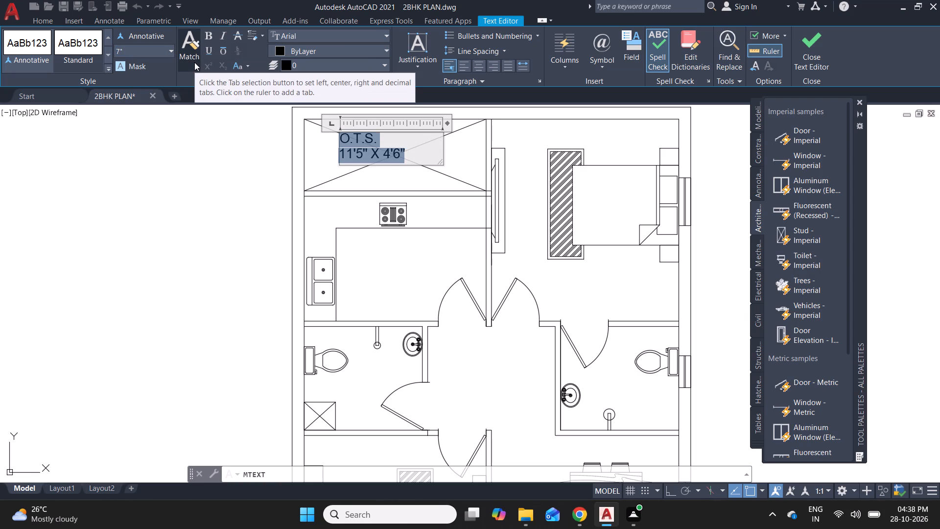
{"action": "key", "text": "ctrl+b"}
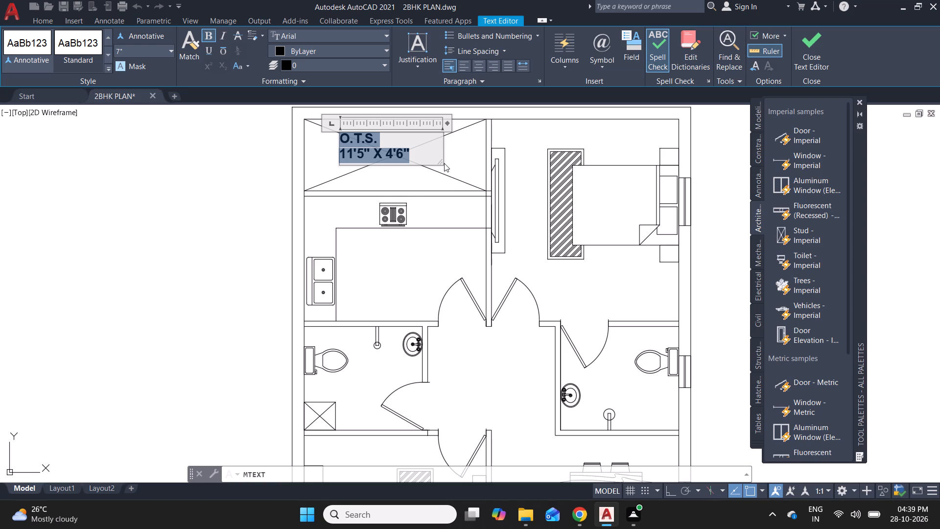
Enlarge the O.T.S. label's text frame, indent its first line with five spaces above the dimensions, and finish the label.
{"action": "left_click_drag", "start_coordinate": [443, 163], "coordinate": [456, 174]}
{"action": "left_click", "coordinate": [346, 140]}
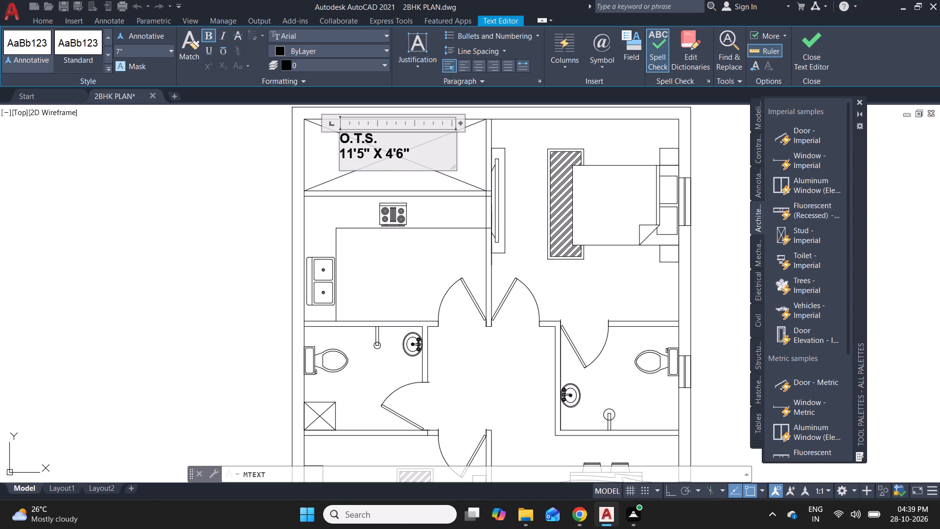
{"action": "left_click", "coordinate": [342, 140]}
{"action": "key", "text": "space"}
{"action": "key", "text": "space"}
{"action": "key", "text": "space"}
{"action": "key", "text": "space"}
{"action": "key", "text": "space"}
{"action": "left_click", "coordinate": [307, 160]}
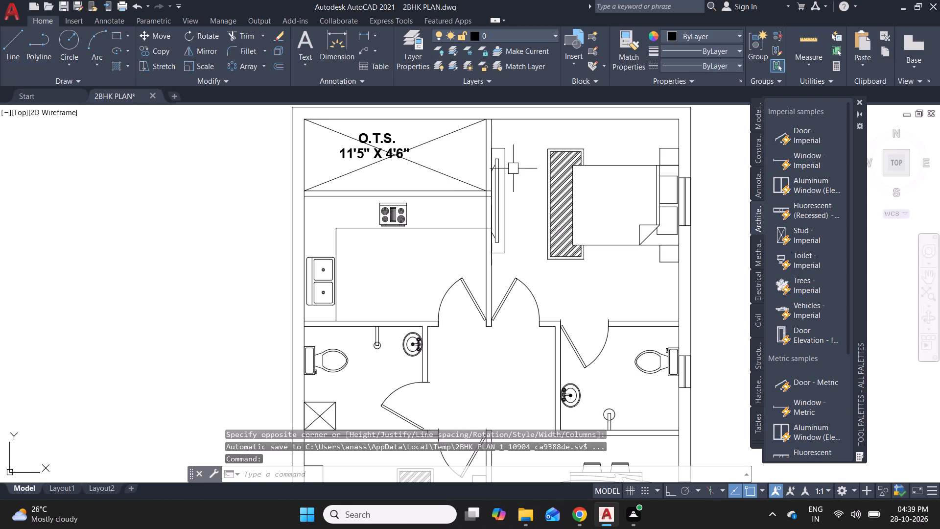
Copy the O.T.S. label into the kitchen and rewrite it as "KITCHEN" with "11'5" X 7'10"" on the second line.
{"action": "left_click", "coordinate": [389, 140]}
{"action": "key", "text": "ctrl+c"}
{"action": "key", "text": "ctrl+v"}
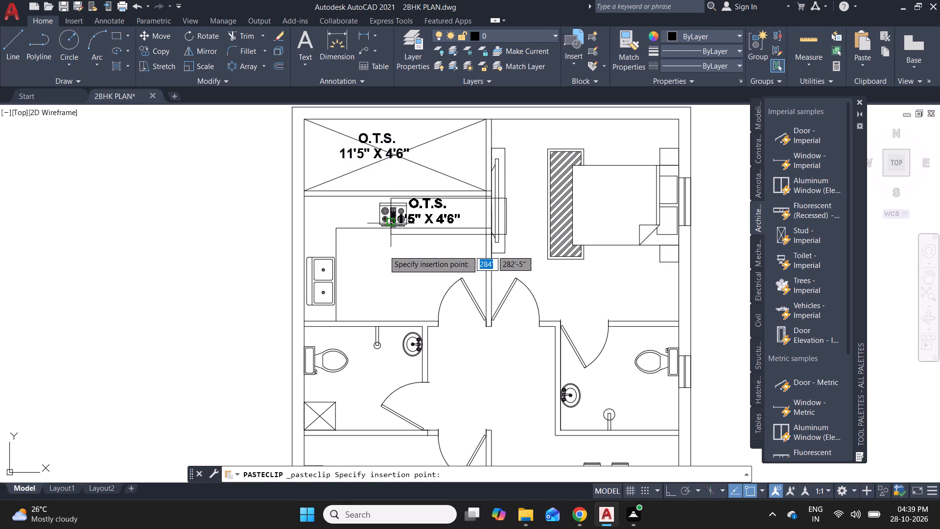
{"action": "left_click", "coordinate": [371, 289]}
{"action": "double_click", "coordinate": [398, 292]}
{"action": "key", "text": "ctrl+a"}
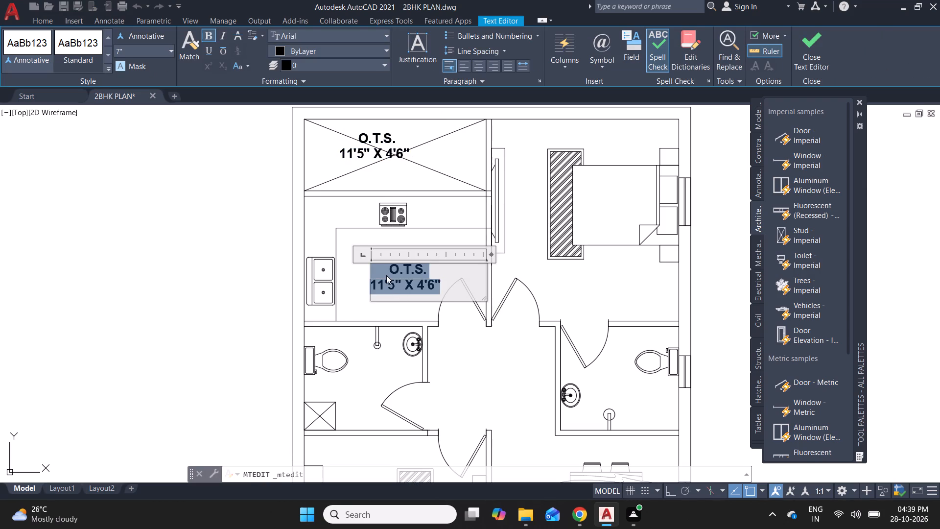
{"action": "type", "text": "KITCHEN"}
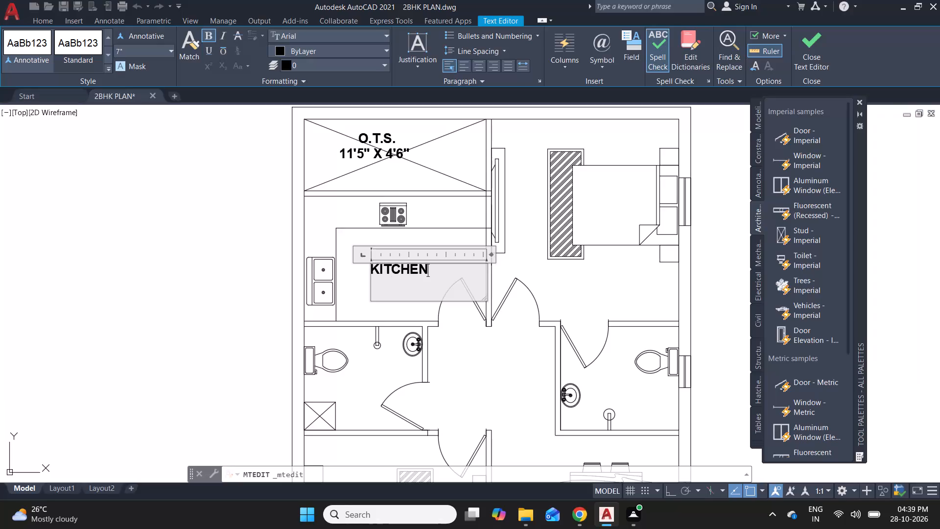
{"action": "key", "text": "Return"}
{"action": "type", "text": "11"}
{"action": "type", "text": "'5\""}
{"action": "key", "text": "space"}
{"action": "type", "text": "X 7'10\""}
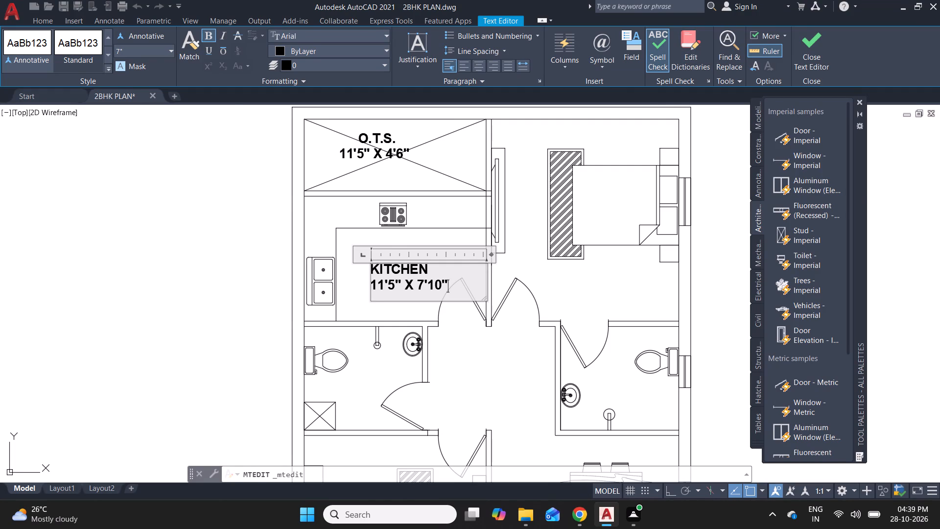
{"action": "scroll", "coordinate": [386, 275], "scroll_direction": "up", "scroll_amount": 1}
{"action": "left_click", "coordinate": [334, 272]}
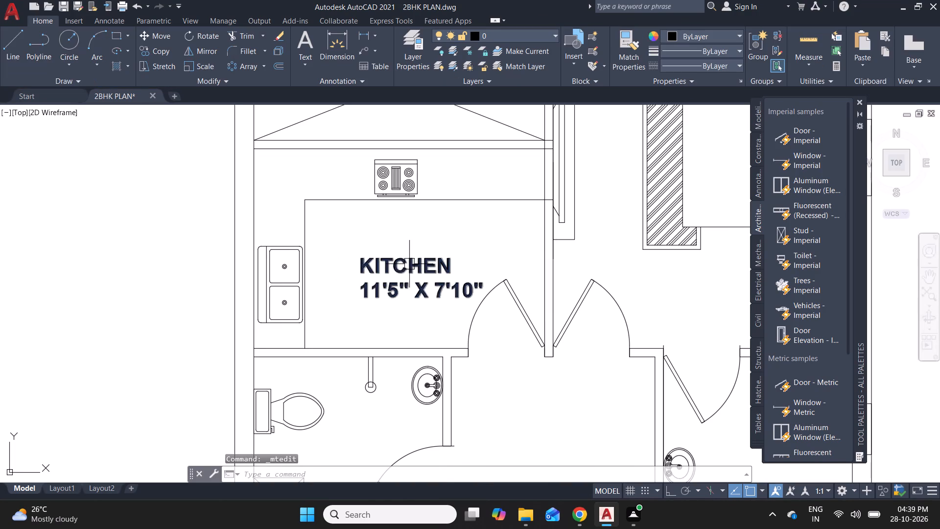
Move the KITCHEN label slightly up and towards the sink, into the clear floor area inside the counter.
{"action": "left_click", "coordinate": [409, 264]}
{"action": "left_click", "coordinate": [354, 257]}
{"action": "left_click", "coordinate": [360, 257]}
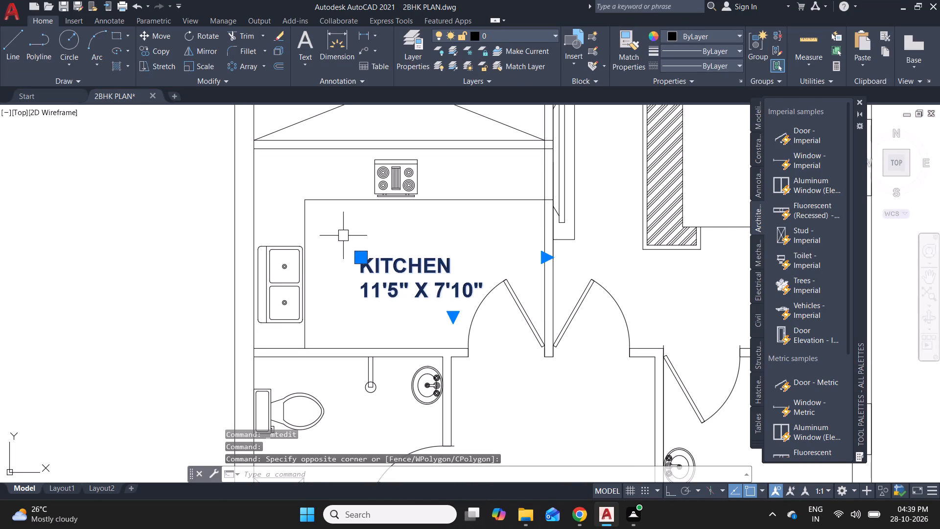
{"action": "left_click", "coordinate": [360, 260]}
{"action": "left_click", "coordinate": [341, 231]}
{"action": "key", "text": "Escape"}
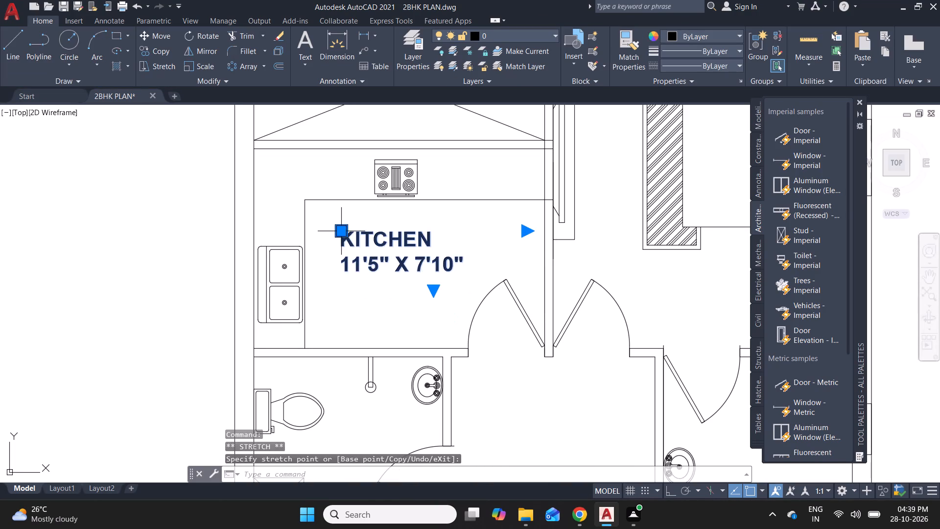
Paste the copied O.T.S. label into the toilet below the kitchen and rewrite it as "TOILET" with "7'5" X 6'6"" beneath.
{"action": "scroll", "coordinate": [343, 239], "scroll_direction": "down", "scroll_amount": 2}
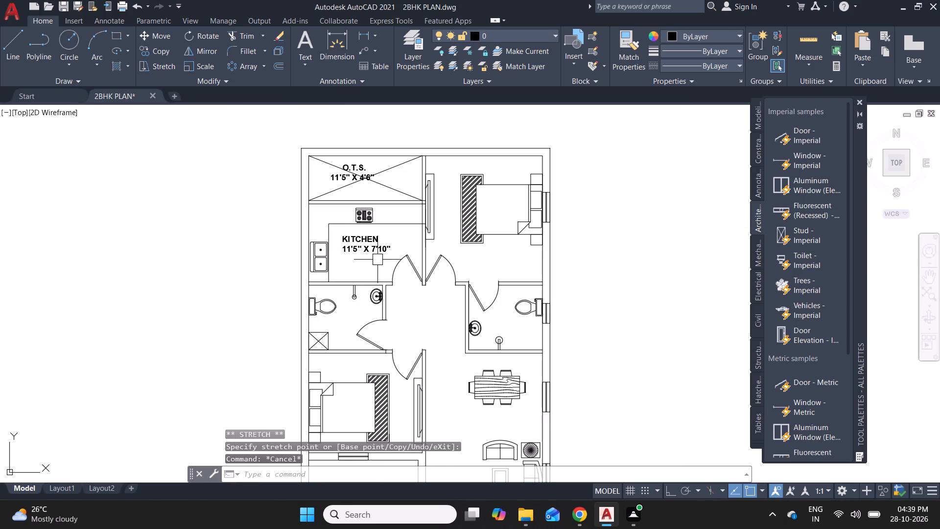
{"action": "key", "text": "ctrl+v"}
{"action": "scroll", "coordinate": [344, 337], "scroll_direction": "up", "scroll_amount": 3}
{"action": "left_click", "coordinate": [290, 319]}
{"action": "double_click", "coordinate": [335, 307]}
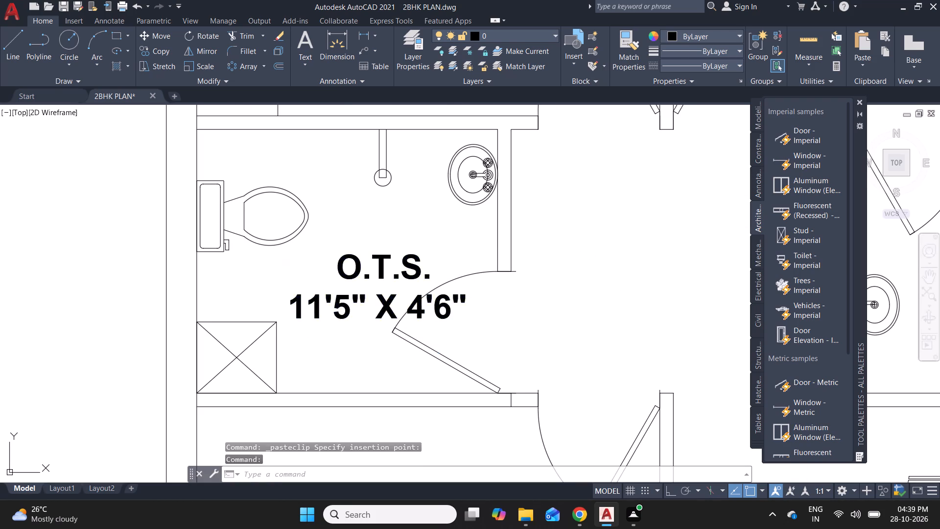
{"action": "key", "text": "ctrl+a"}
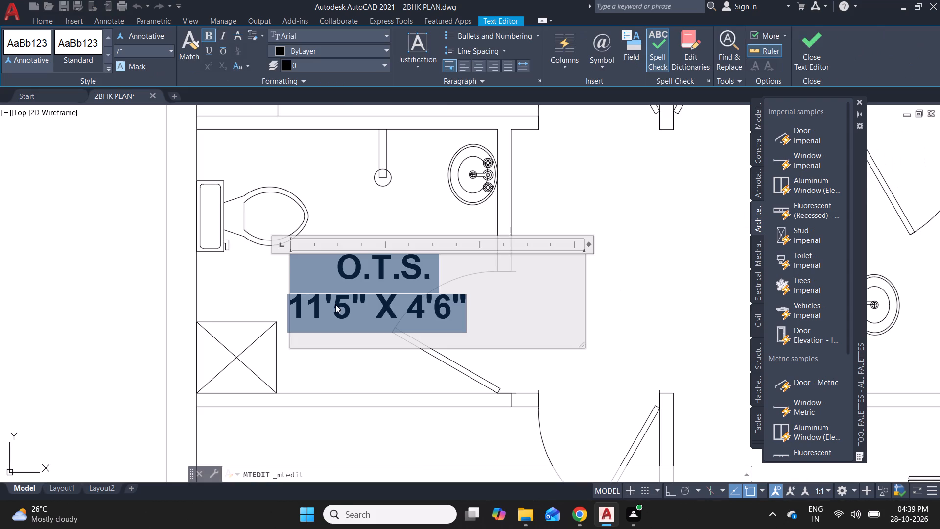
{"action": "type", "text": "TOILET"}
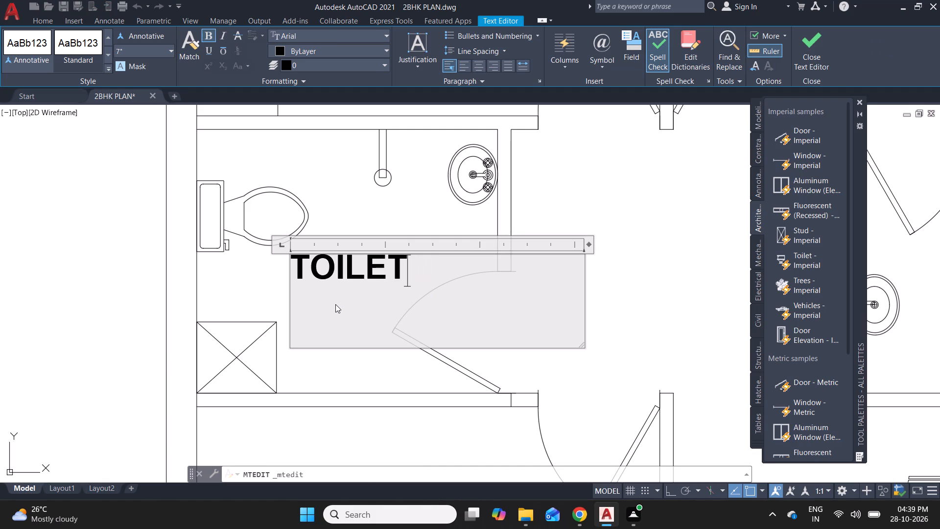
{"action": "key", "text": "Return"}
{"action": "type", "text": "7'"}
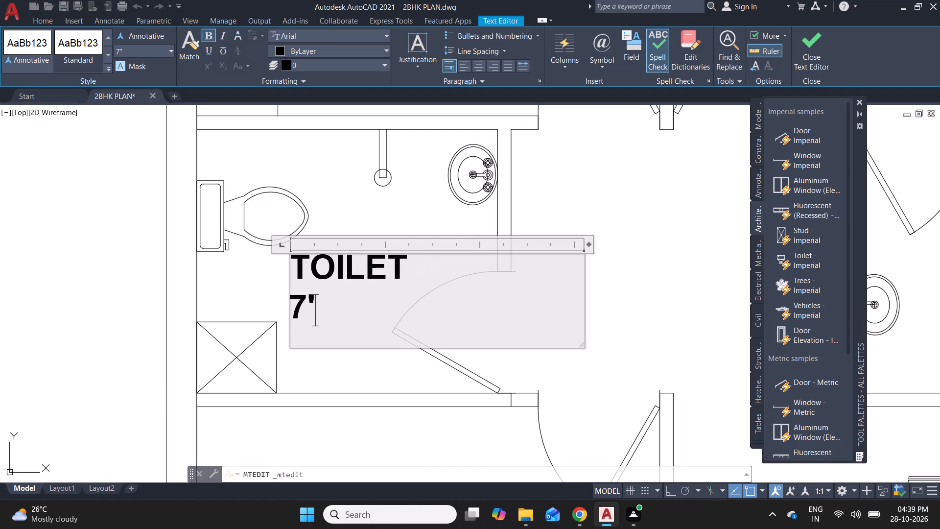
{"action": "type", "text": "5\""}
{"action": "key", "text": "space"}
{"action": "type", "text": "X 6"}
{"action": "type", "text": "'6\""}
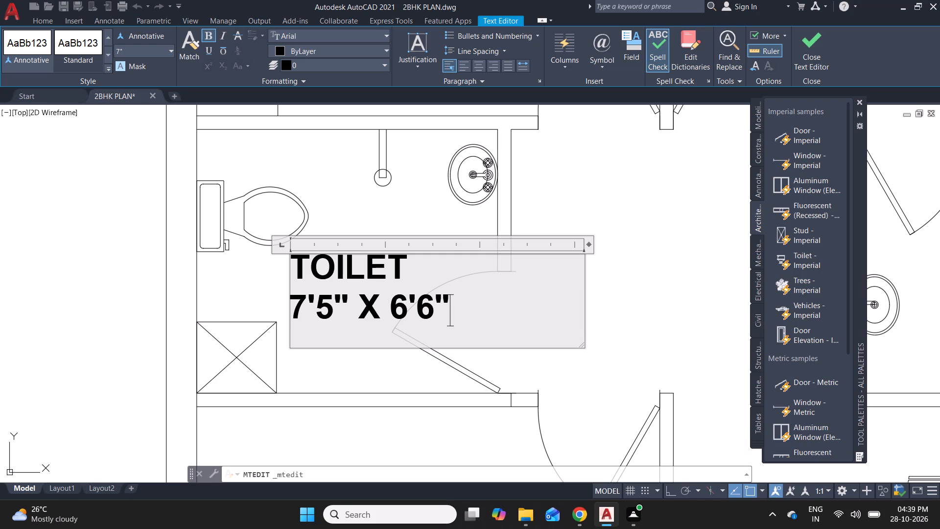
{"action": "left_click", "coordinate": [334, 214]}
Reduce the text height of the whole TOILET label to 5".
{"action": "left_click", "coordinate": [328, 317]}
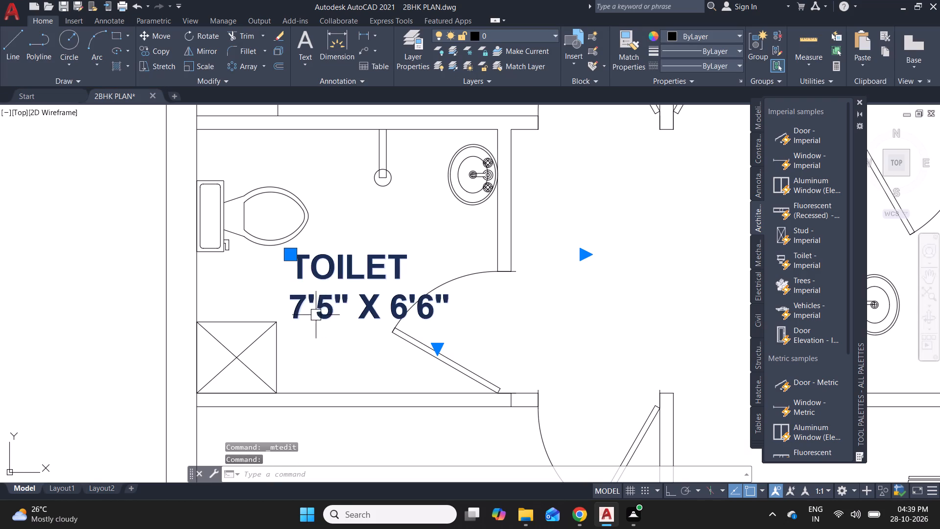
{"action": "double_click", "coordinate": [325, 298]}
{"action": "key", "text": "ctrl+a"}
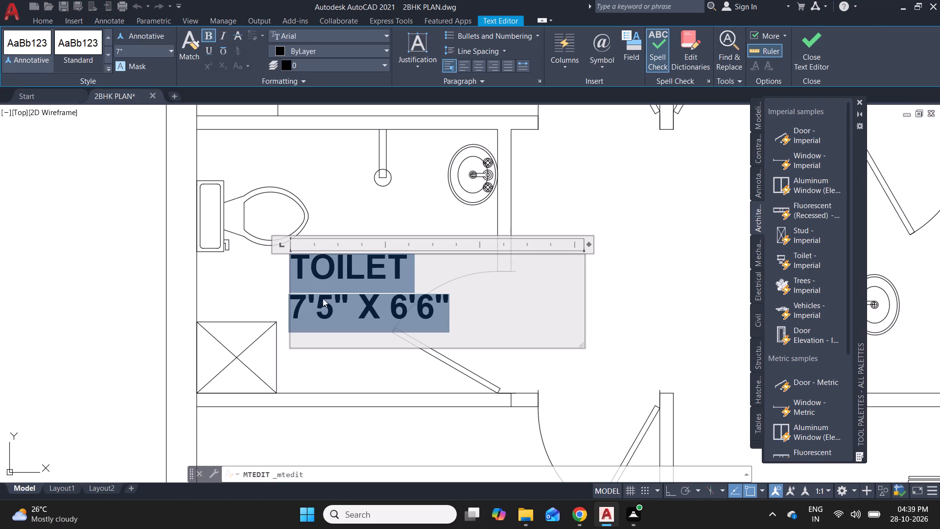
{"action": "left_click", "coordinate": [141, 49]}
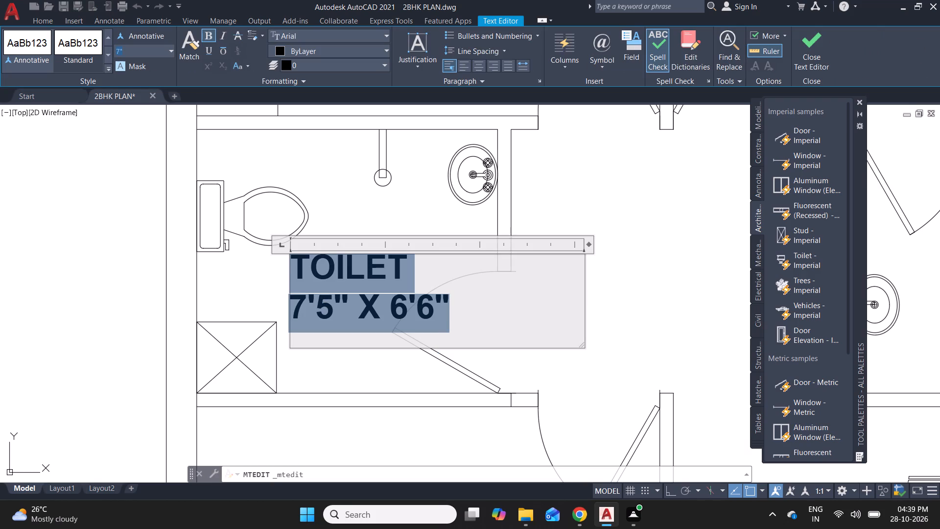
{"action": "key", "text": "6"}
{"action": "key", "text": "BackSpace"}
{"action": "type", "text": "5\""}
{"action": "key", "text": "Return"}
{"action": "double_click", "coordinate": [141, 49]}
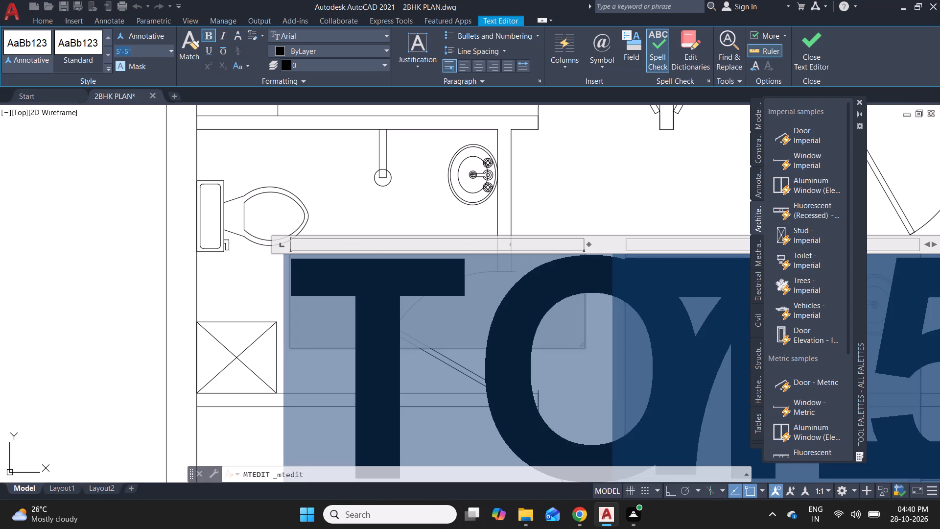
{"action": "type", "text": "5\""}
{"action": "key", "text": "Return"}
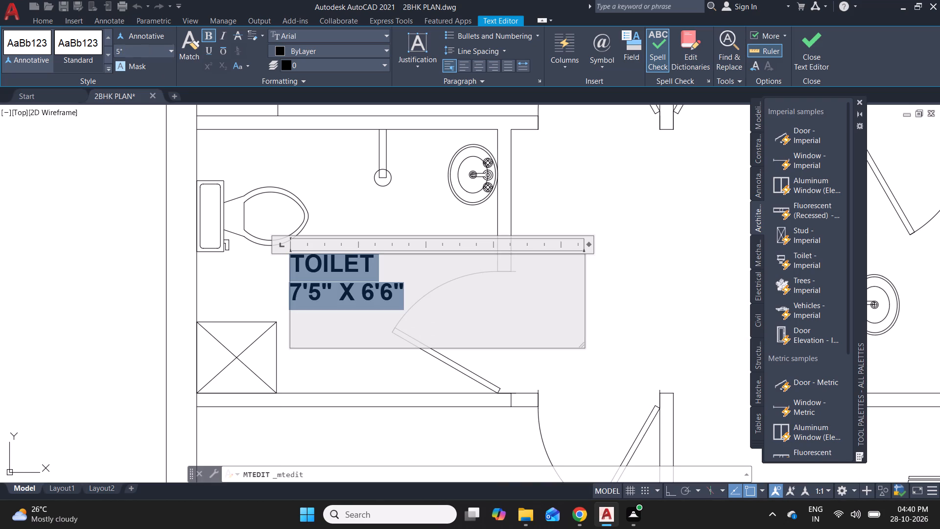
{"action": "left_click", "coordinate": [330, 207]}
Copy the TOILET 7'5" X 6'6" label into the second toilet, below the upper bedroom, keeping its text.
{"action": "left_click", "coordinate": [318, 300]}
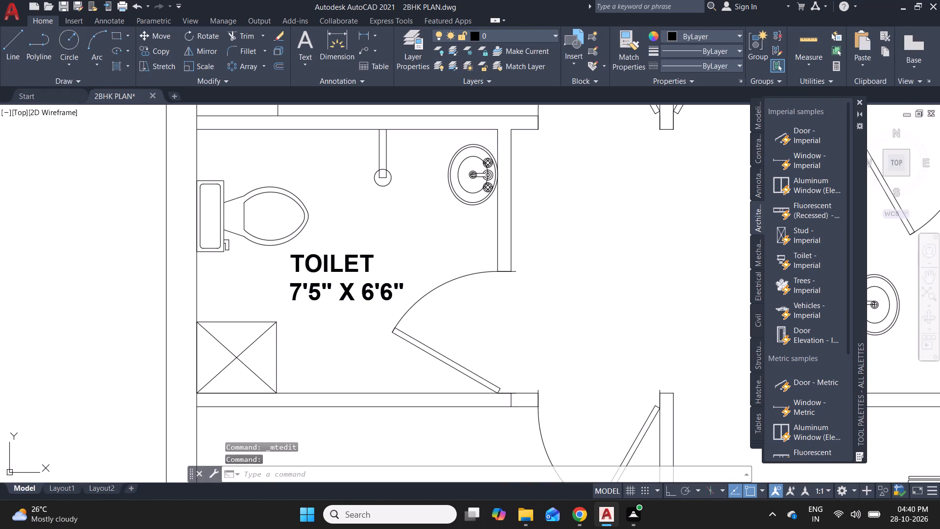
{"action": "key", "text": "ctrl+c"}
{"action": "key", "text": "Escape"}
{"action": "scroll", "coordinate": [272, 288], "scroll_direction": "down", "scroll_amount": 2}
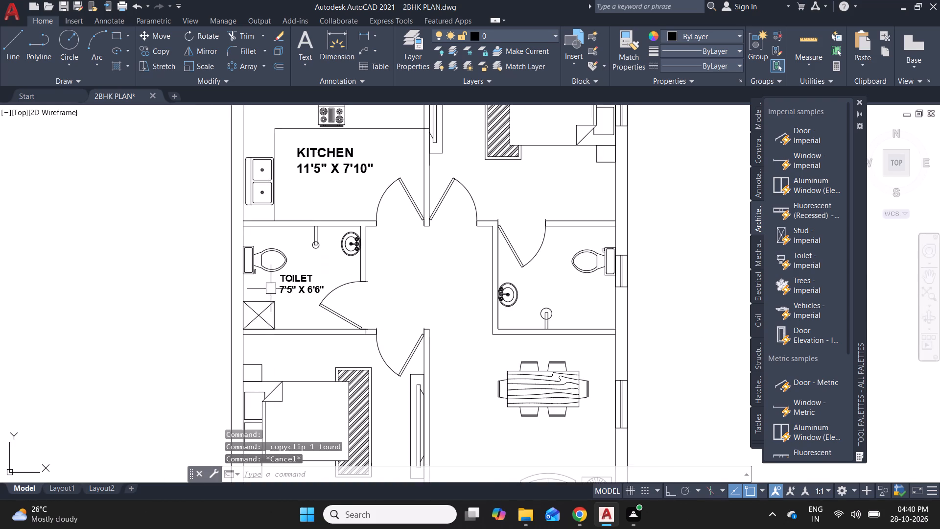
{"action": "scroll", "coordinate": [298, 303], "scroll_direction": "down", "scroll_amount": 1}
{"action": "scroll", "coordinate": [486, 301], "scroll_direction": "up", "scroll_amount": 2}
{"action": "key", "text": "ctrl+v"}
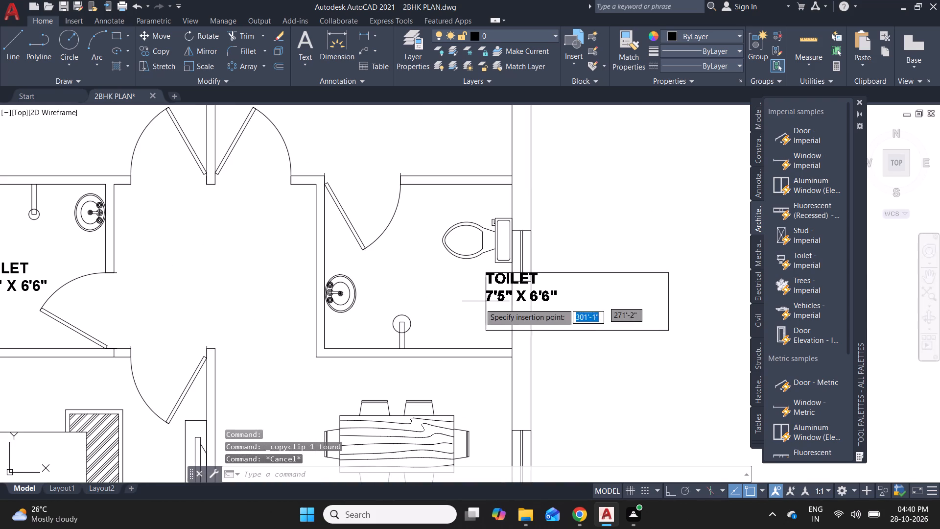
{"action": "left_click", "coordinate": [414, 310]}
{"action": "double_click", "coordinate": [423, 304]}
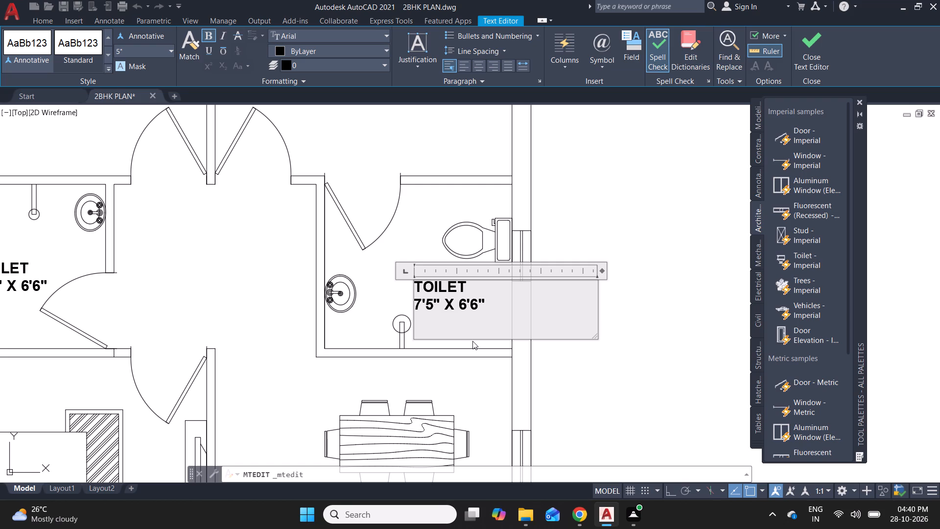
{"action": "key", "text": "Escape"}
{"action": "key", "text": "grave"}
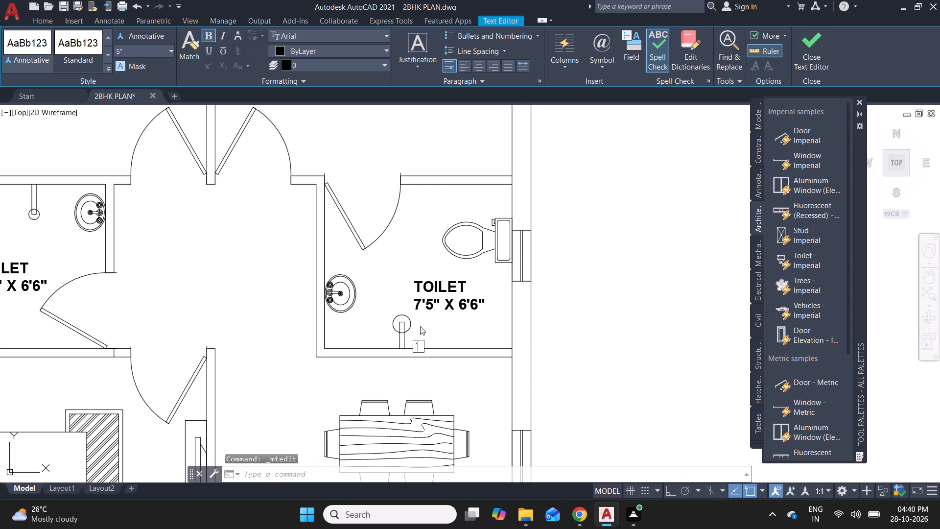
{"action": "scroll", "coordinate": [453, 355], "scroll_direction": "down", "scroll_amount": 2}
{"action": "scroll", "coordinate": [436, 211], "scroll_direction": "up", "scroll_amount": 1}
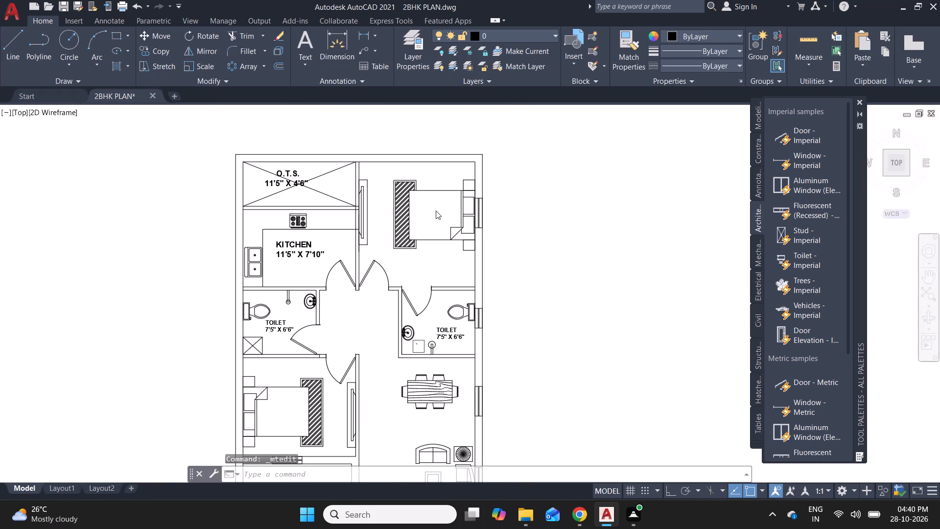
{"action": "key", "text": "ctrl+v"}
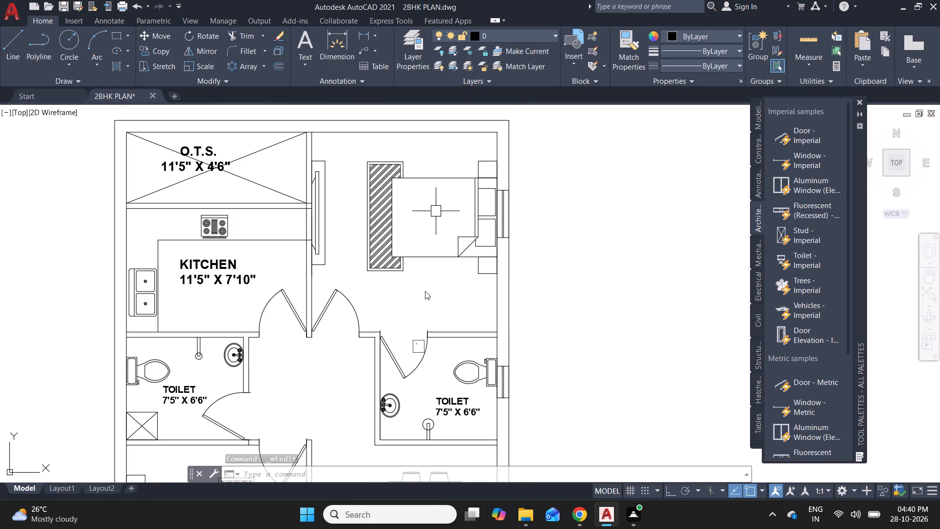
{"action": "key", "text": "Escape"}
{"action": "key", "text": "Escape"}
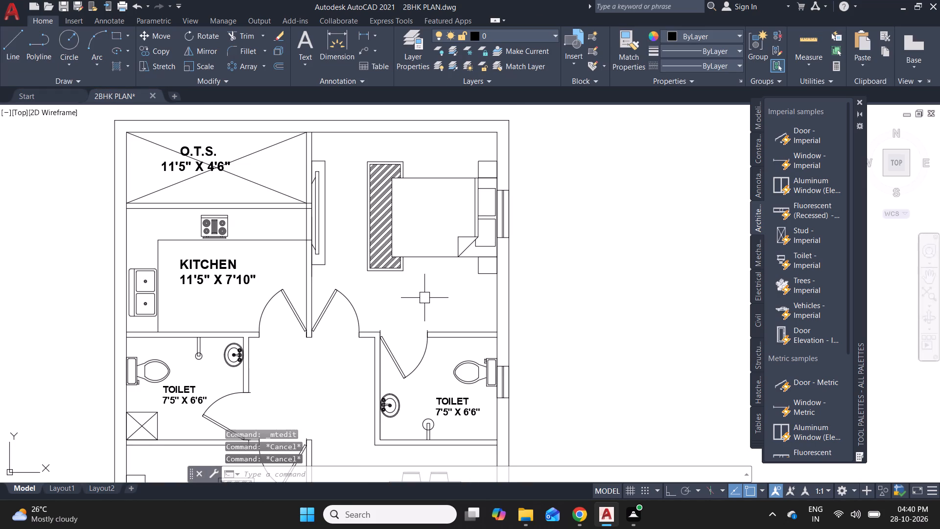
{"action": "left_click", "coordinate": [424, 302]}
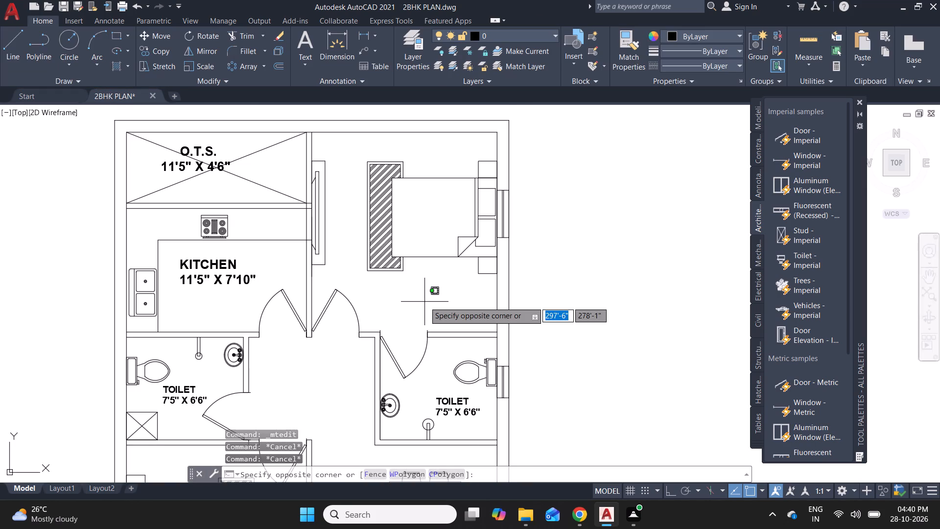
Paste the copied TOILET label into the upper bedroom, below the bed, and rewrite it as "BED ROOM" with "11'9" X 12'8"" beneath.
{"action": "key", "text": "ctrl+v"}
{"action": "left_click", "coordinate": [410, 306]}
{"action": "double_click", "coordinate": [423, 302]}
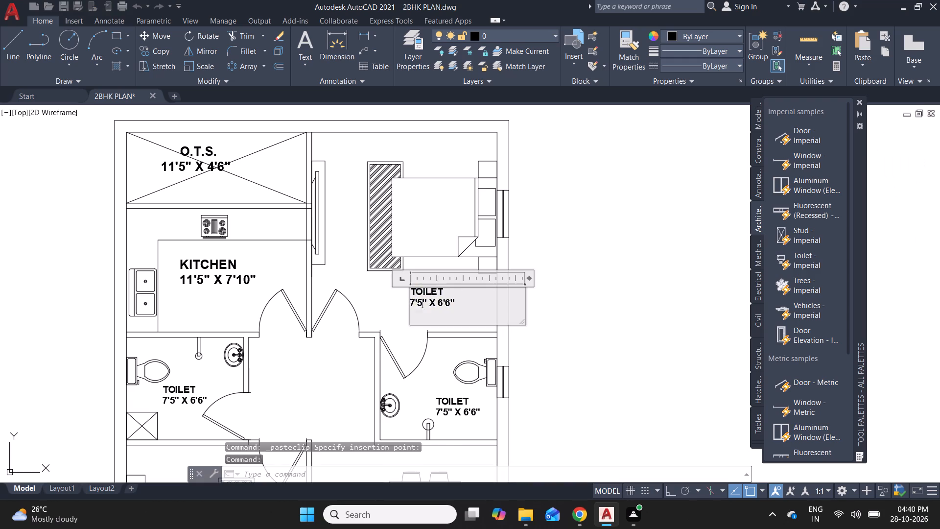
{"action": "key", "text": "ctrl+a"}
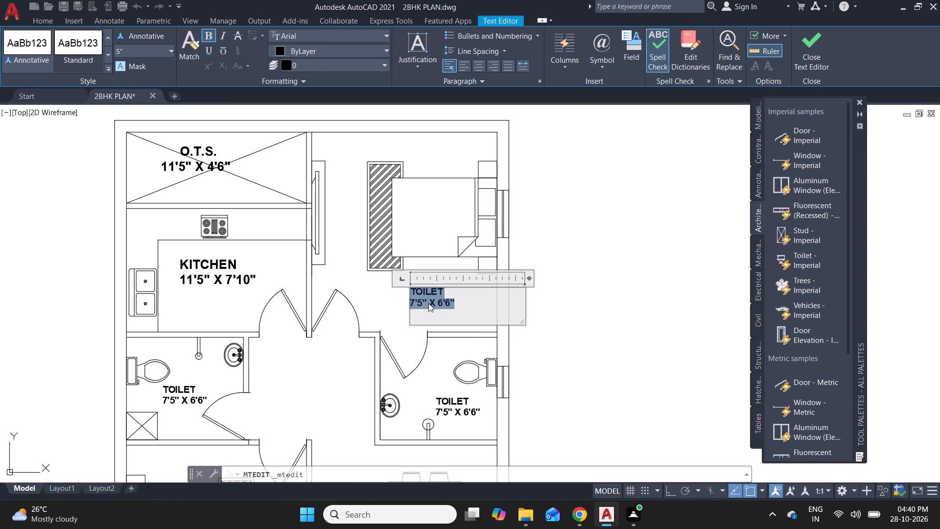
{"action": "type", "text": "BED"}
{"action": "key", "text": "space"}
{"action": "type", "text": "ROOM"}
{"action": "key", "text": "Return"}
{"action": "type", "text": "11'9\""}
{"action": "key", "text": "space"}
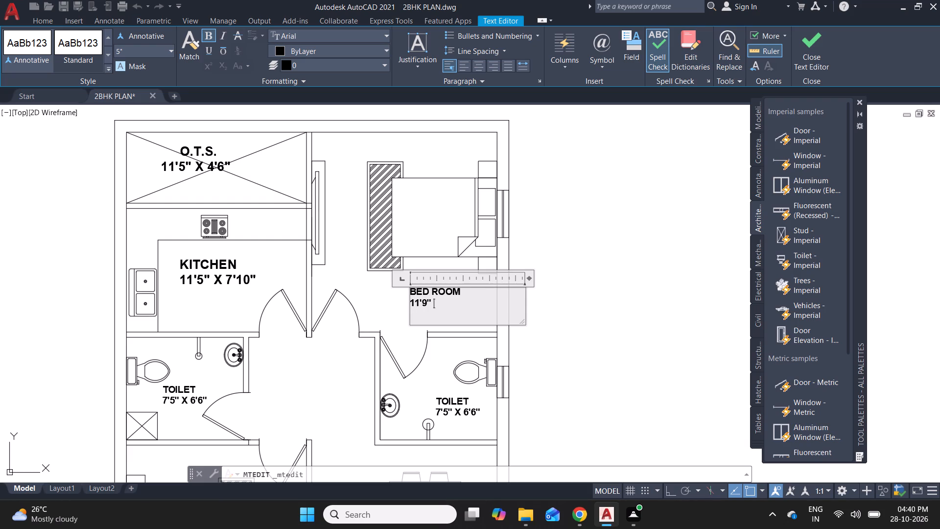
{"action": "type", "text": "X 12'8\""}
Set the text height of the whole upper BED ROOM label to 7".
{"action": "key", "text": "ctrl+a"}
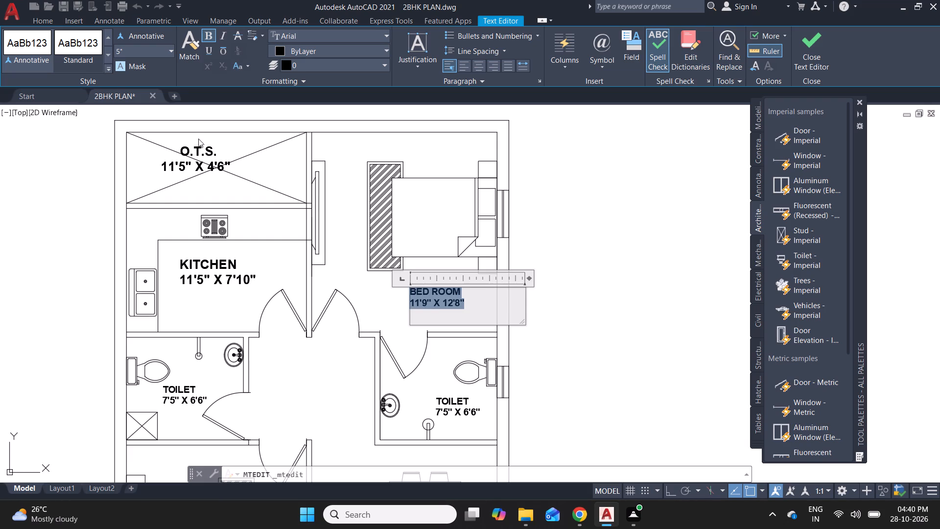
{"action": "left_click", "coordinate": [147, 55]}
{"action": "type", "text": "7\""}
{"action": "key", "text": "Return"}
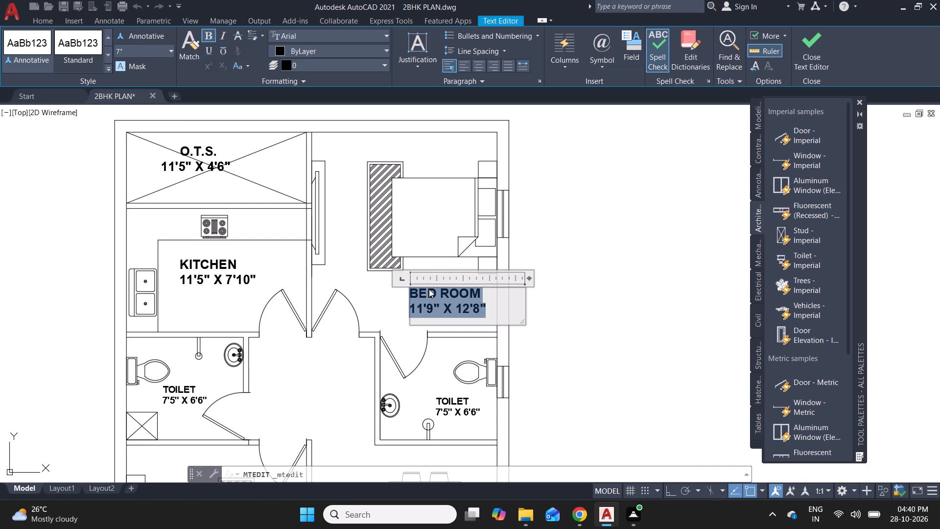
{"action": "left_click", "coordinate": [389, 295]}
Move the upper BED ROOM label up onto the bed, beside the hatched strip.
{"action": "left_click", "coordinate": [433, 299]}
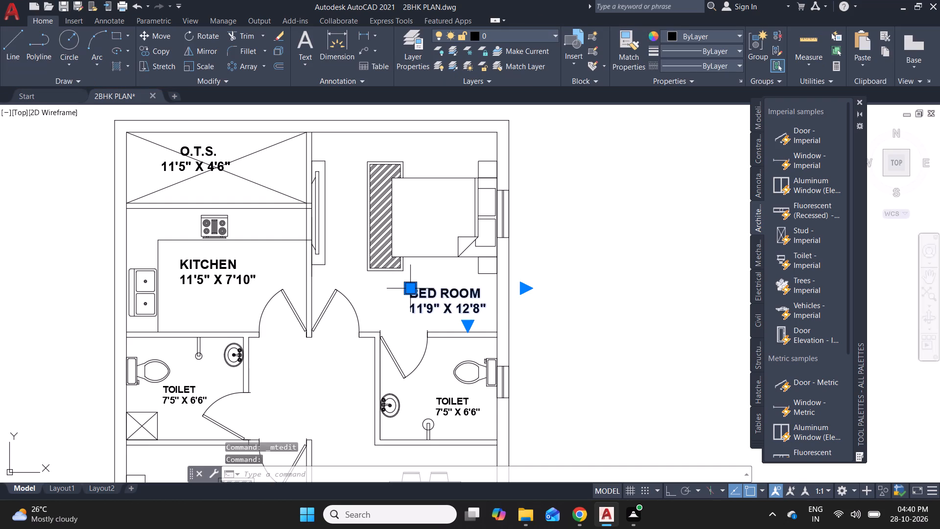
{"action": "left_click", "coordinate": [414, 291]}
{"action": "left_click", "coordinate": [398, 196]}
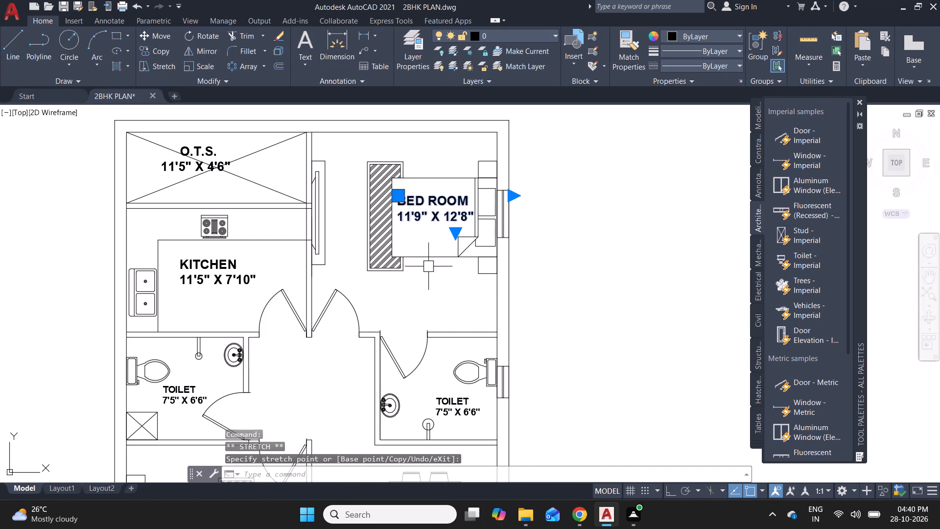
{"action": "key", "text": "Escape"}
Paste the copied TOILET label into the passage between the two toilets and rewrite it as "LOBBY" with "8'0" X 6'6"" beneath.
{"action": "scroll", "coordinate": [434, 194], "scroll_direction": "down", "scroll_amount": 2}
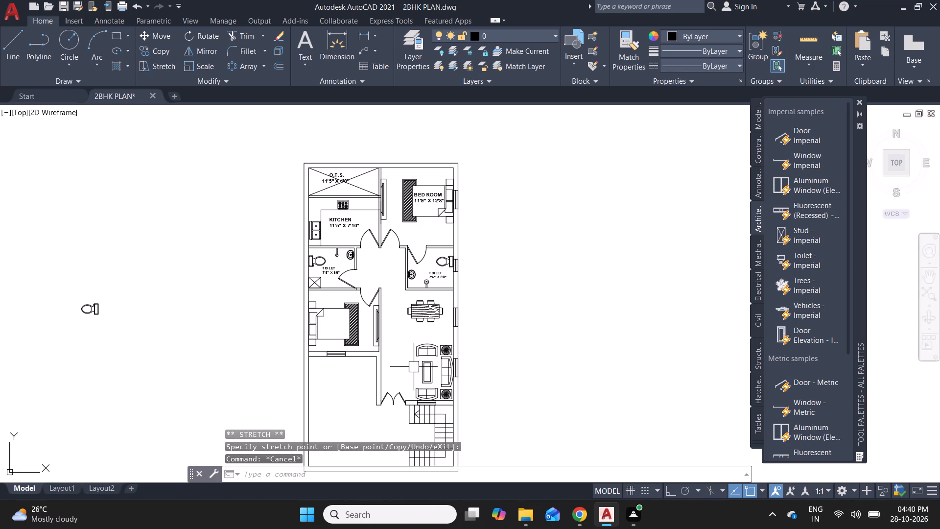
{"action": "scroll", "coordinate": [411, 359], "scroll_direction": "up", "scroll_amount": 2}
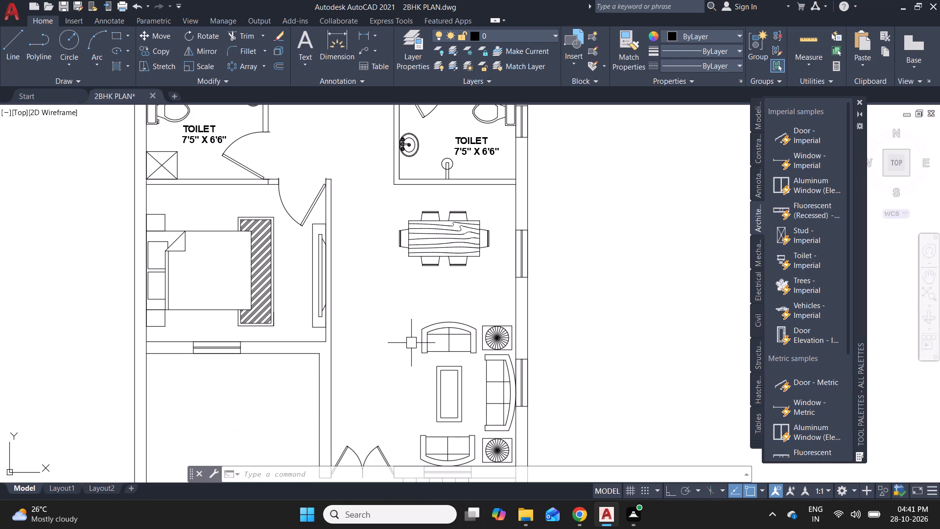
{"action": "key", "text": "ctrl+v"}
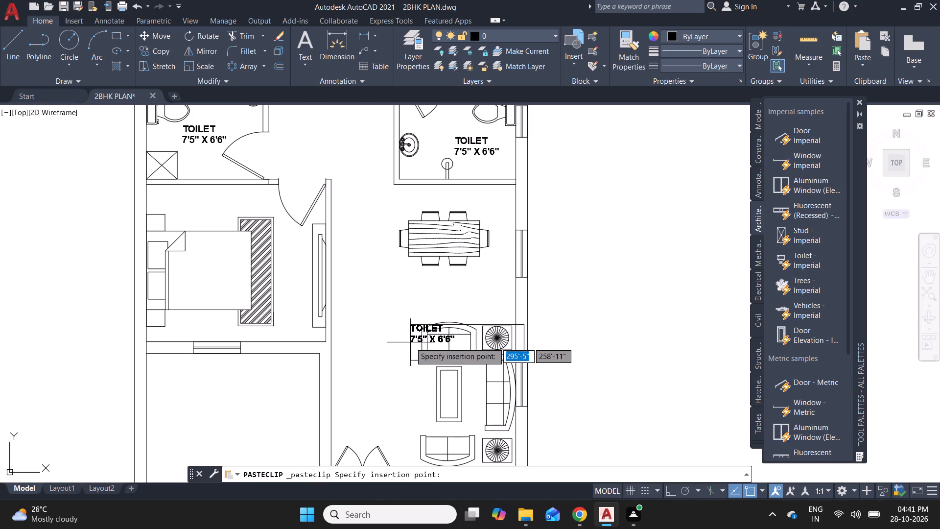
{"action": "scroll", "coordinate": [399, 353], "scroll_direction": "down", "scroll_amount": 2}
{"action": "scroll", "coordinate": [391, 262], "scroll_direction": "up", "scroll_amount": 3}
{"action": "left_click", "coordinate": [281, 286]}
{"action": "double_click", "coordinate": [300, 282]}
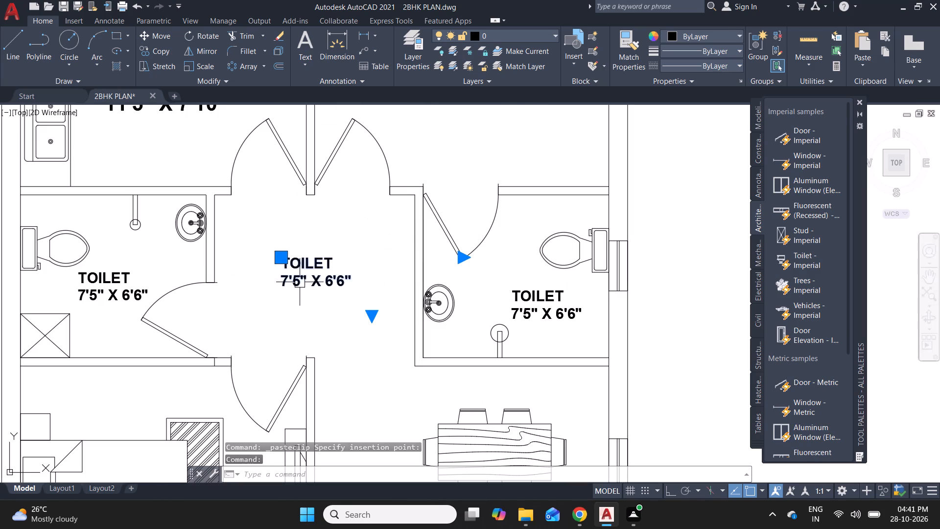
{"action": "key", "text": "ctrl+a"}
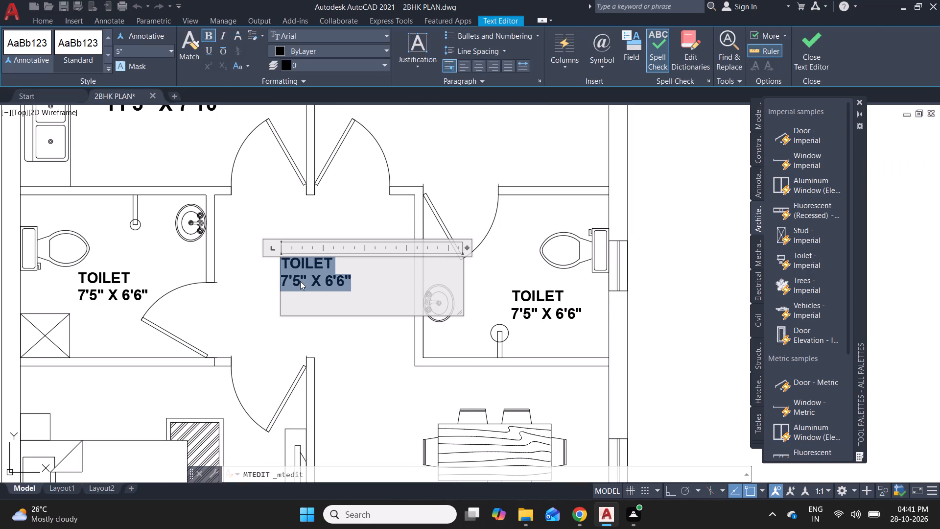
{"action": "type", "text": "LOBBY"}
{"action": "key", "text": "Return"}
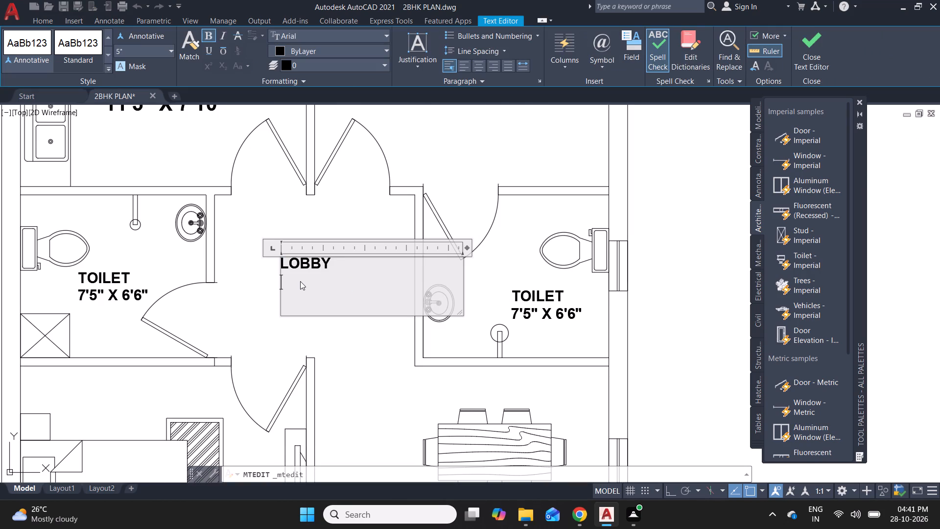
{"action": "type", "text": "8'0\" X 6'6\""}
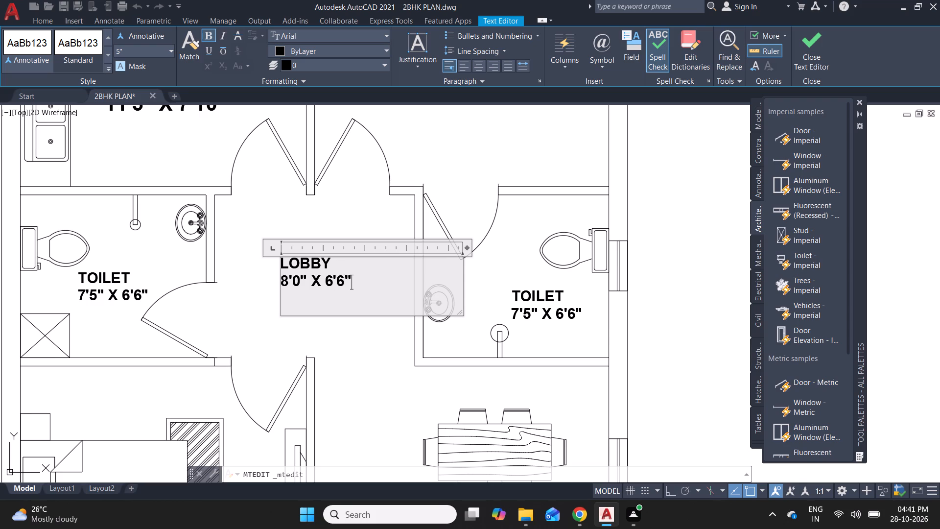
Indent the word LOBBY by three spaces to centre it over its dimensions.
{"action": "left_click", "coordinate": [282, 258]}
{"action": "key", "text": "space"}
{"action": "key", "text": "space"}
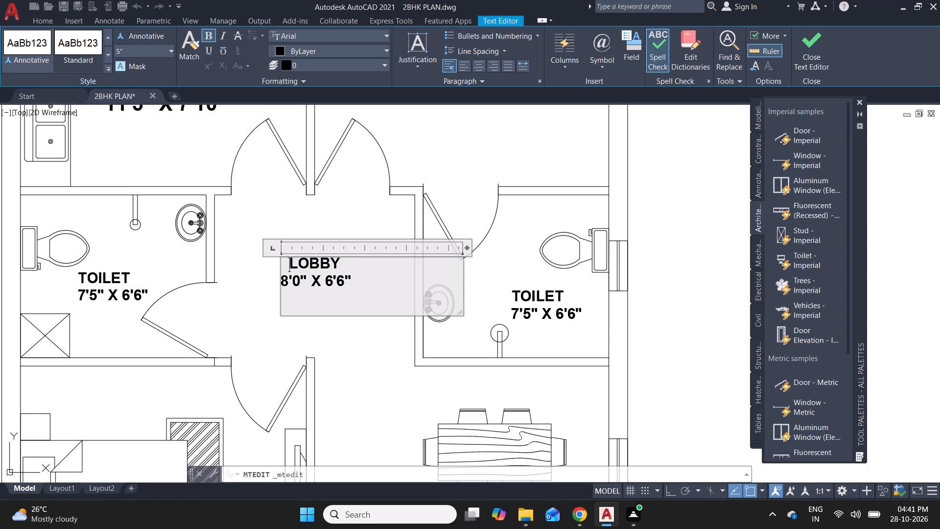
{"action": "key", "text": "space"}
{"action": "left_click", "coordinate": [347, 219]}
Paste the copied TOILET label onto the lower bedroom's bed and rewrite it as "BED ROOM" with "11'9" X 10'0"" beneath.
{"action": "scroll", "coordinate": [373, 316], "scroll_direction": "down", "scroll_amount": 1}
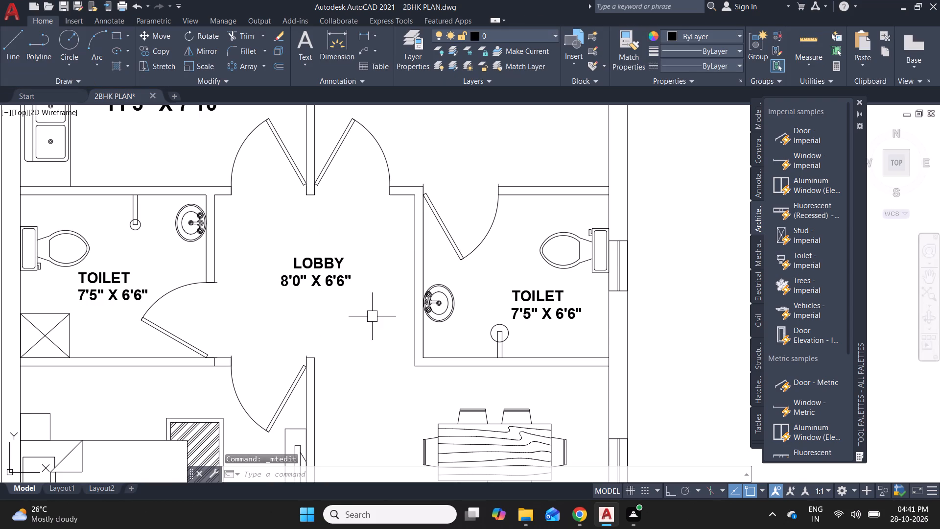
{"action": "scroll", "coordinate": [370, 315], "scroll_direction": "down", "scroll_amount": 1}
{"action": "key", "text": "ctrl+v"}
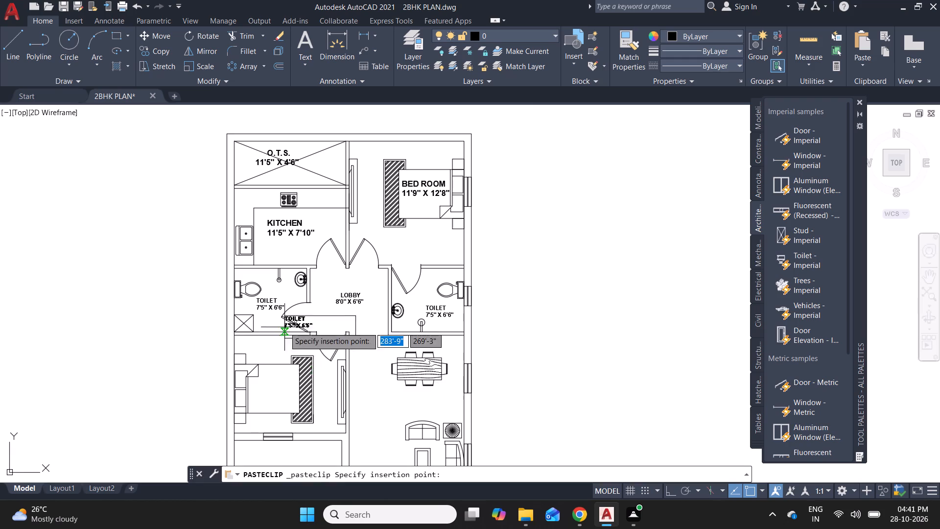
{"action": "scroll", "coordinate": [284, 327], "scroll_direction": "down", "scroll_amount": 1}
{"action": "scroll", "coordinate": [271, 377], "scroll_direction": "up", "scroll_amount": 4}
{"action": "left_click", "coordinate": [254, 337]}
{"action": "double_click", "coordinate": [273, 330]}
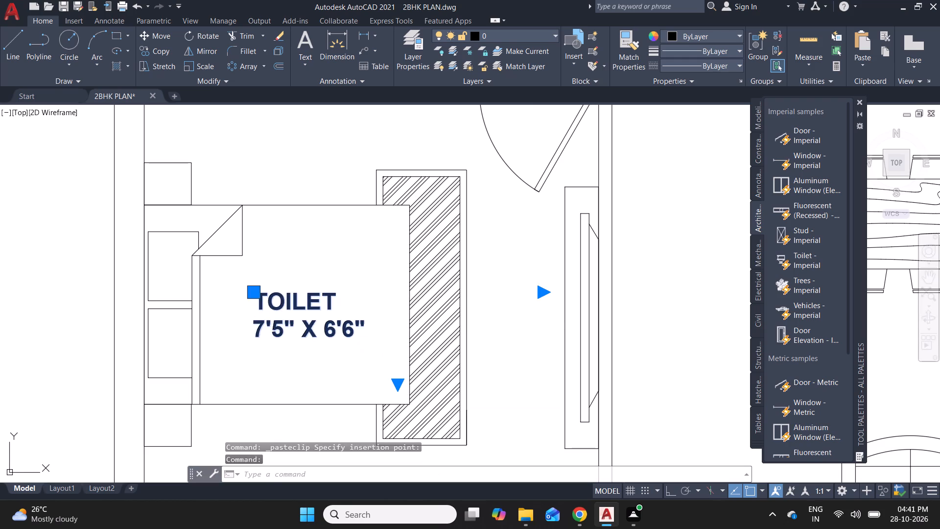
{"action": "key", "text": "ctrl+a"}
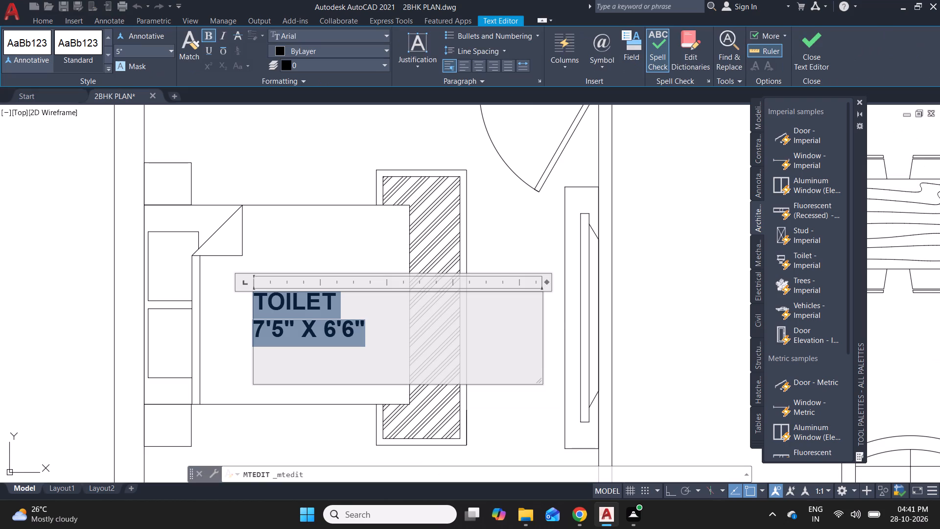
{"action": "type", "text": "BED ROOM"}
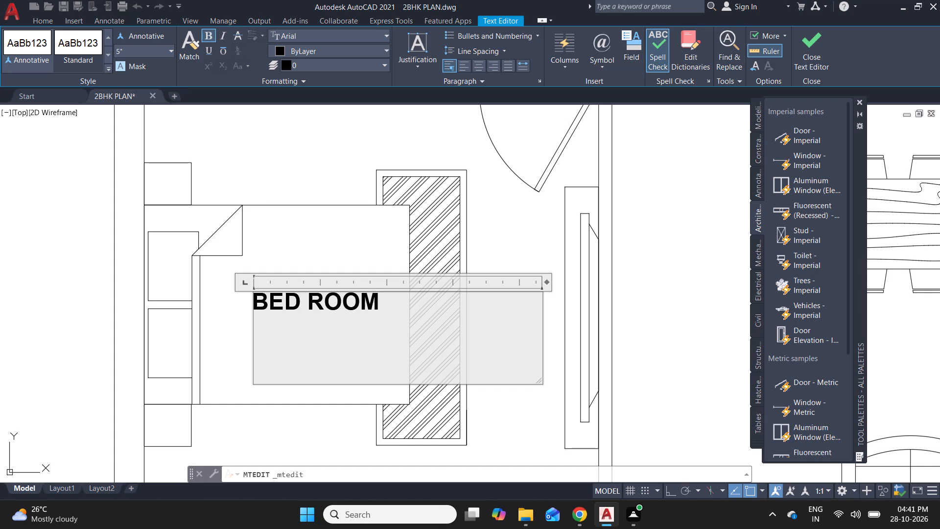
{"action": "key", "text": "Return"}
{"action": "type", "text": "11'9\""}
{"action": "key", "text": "space"}
{"action": "type", "text": "X"}
{"action": "key", "text": "space"}
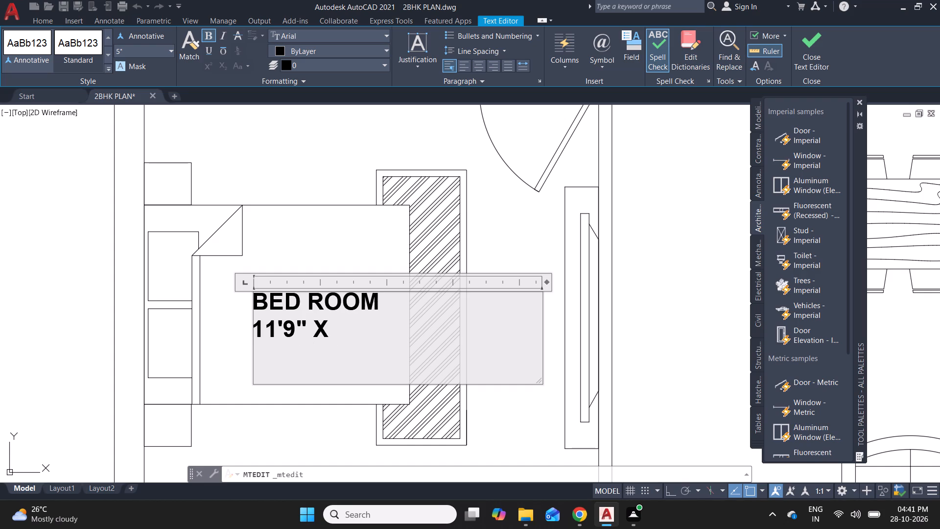
{"action": "type", "text": "10'0\""}
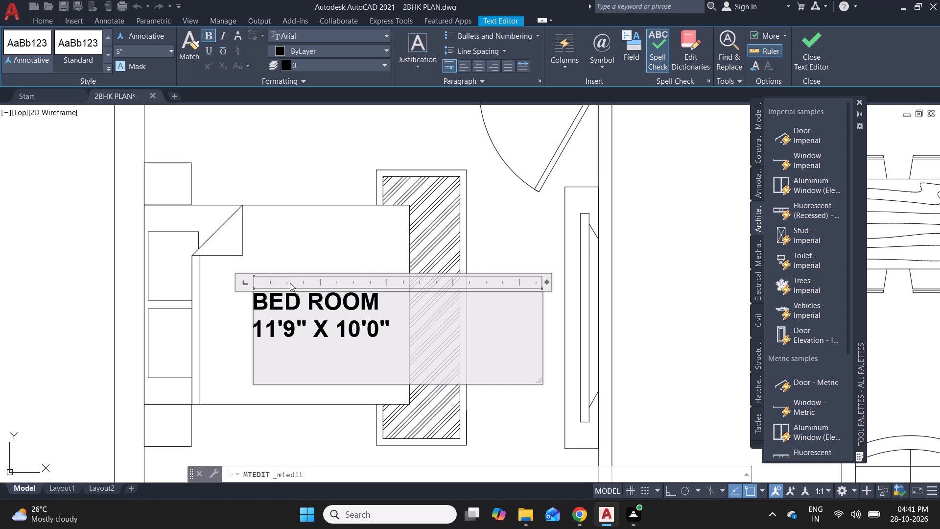
{"action": "left_click", "coordinate": [304, 257]}
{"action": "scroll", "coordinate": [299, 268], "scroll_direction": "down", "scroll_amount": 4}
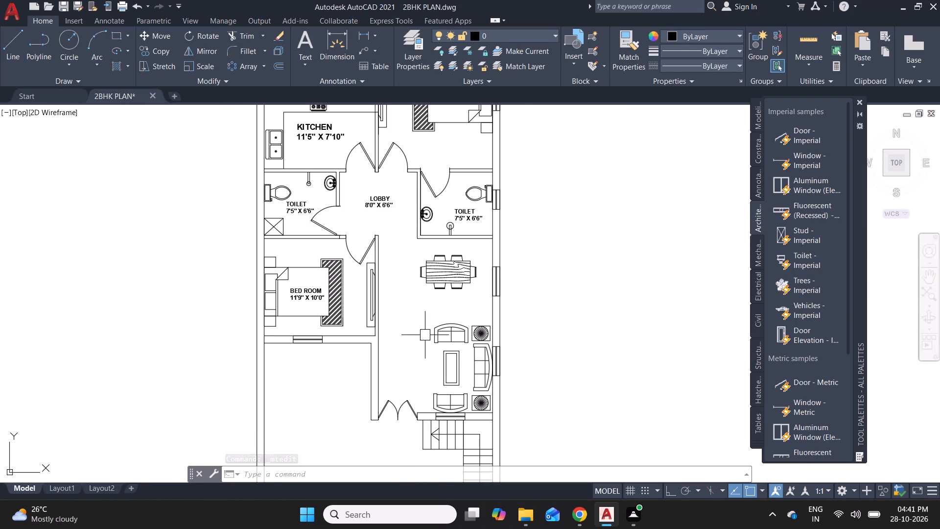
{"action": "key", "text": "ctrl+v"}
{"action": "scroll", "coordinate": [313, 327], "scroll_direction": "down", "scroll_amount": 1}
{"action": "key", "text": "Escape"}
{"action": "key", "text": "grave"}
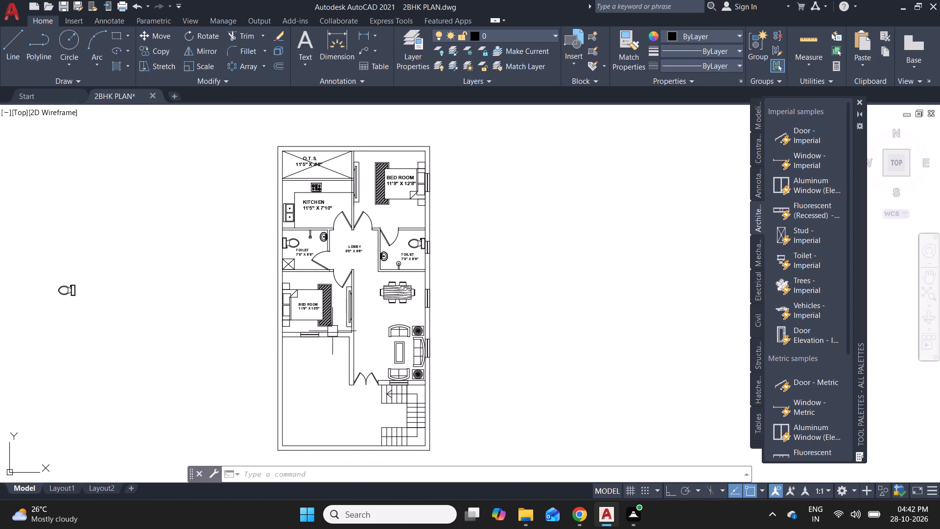
Paste the copied TOILET label between the dining table and the sofas and rewrite it as "DINING/LIVING ROOM".
{"action": "scroll", "coordinate": [347, 251], "scroll_direction": "up", "scroll_amount": 2}
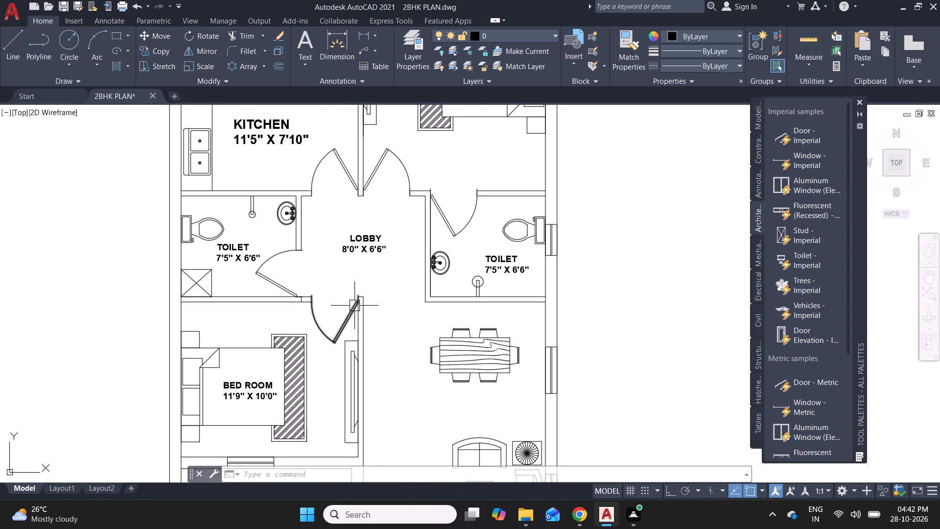
{"action": "scroll", "coordinate": [330, 268], "scroll_direction": "down", "scroll_amount": 1}
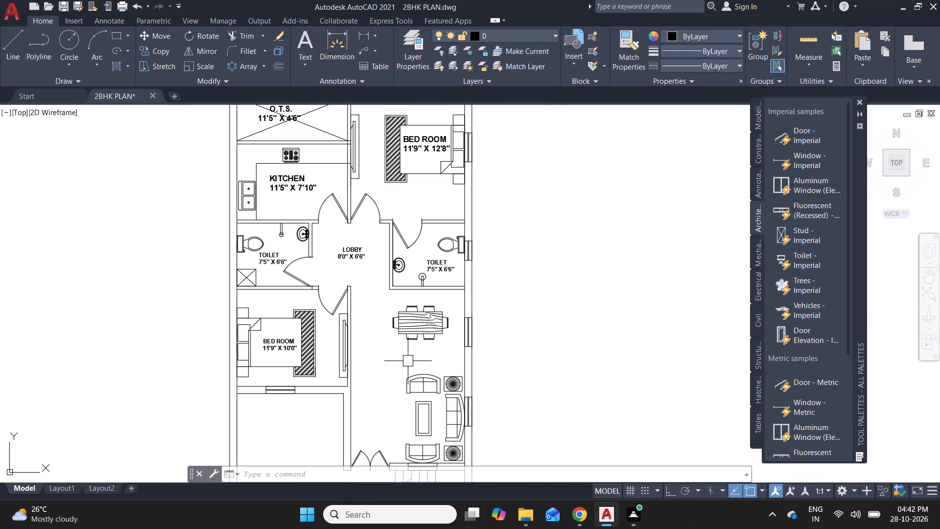
{"action": "key", "text": "ctrl+v"}
{"action": "left_click", "coordinate": [371, 355]}
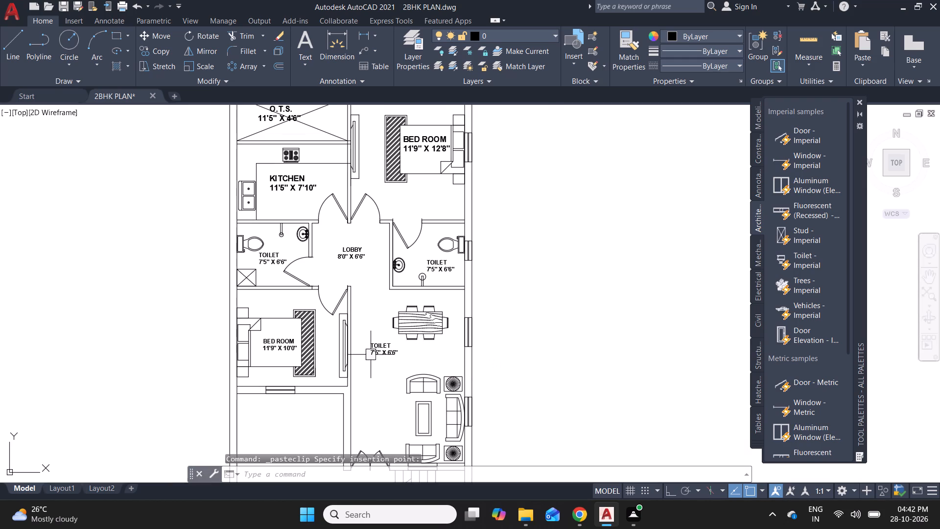
{"action": "double_click", "coordinate": [377, 353]}
{"action": "key", "text": "ctrl+a"}
{"action": "type", "text": "DINI"}
{"action": "key", "text": "ctrl+a"}
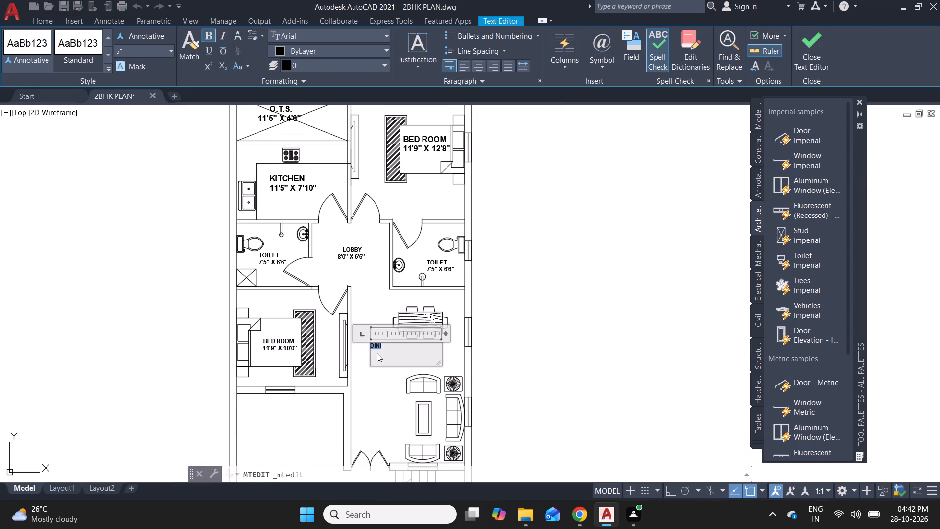
{"action": "type", "text": "DINING"}
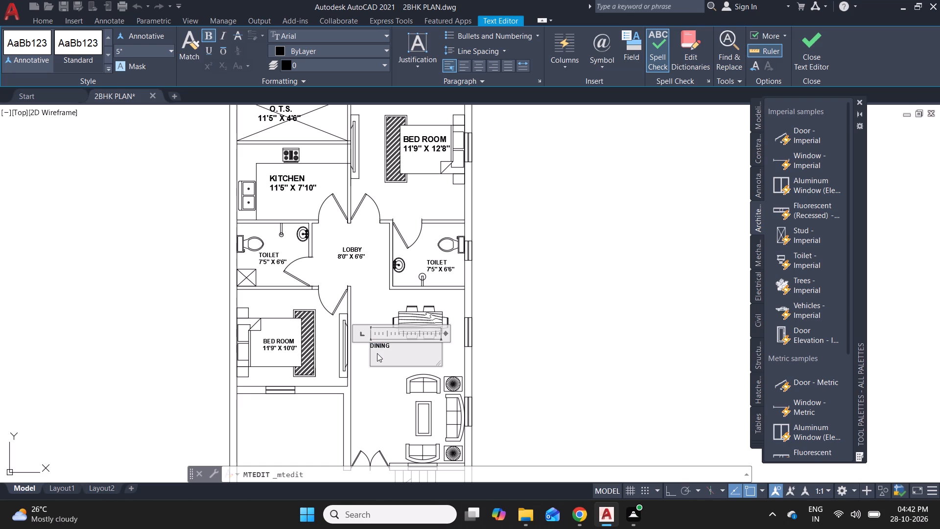
{"action": "key", "text": "space"}
{"action": "key", "text": "BackSpace"}
{"action": "key", "text": "slash"}
{"action": "type", "text": "LIVING"}
{"action": "key", "text": "space"}
{"action": "type", "text": "ROOM"}
Set the text height of the whole DINING/LIVING ROOM label to 9".
{"action": "key", "text": "ctrl+a"}
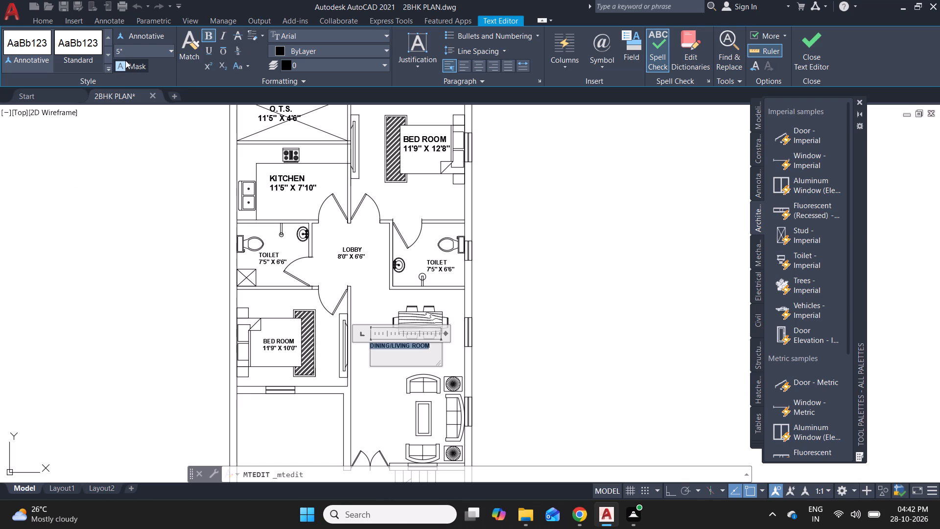
{"action": "left_click", "coordinate": [135, 49]}
{"action": "type", "text": "9\""}
{"action": "key", "text": "Return"}
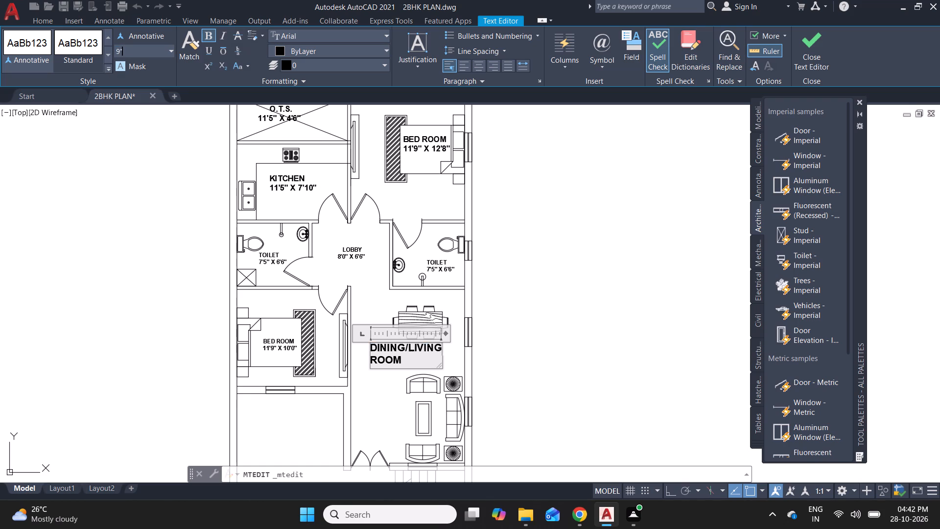
{"action": "scroll", "coordinate": [432, 365], "scroll_direction": "up", "scroll_amount": 3}
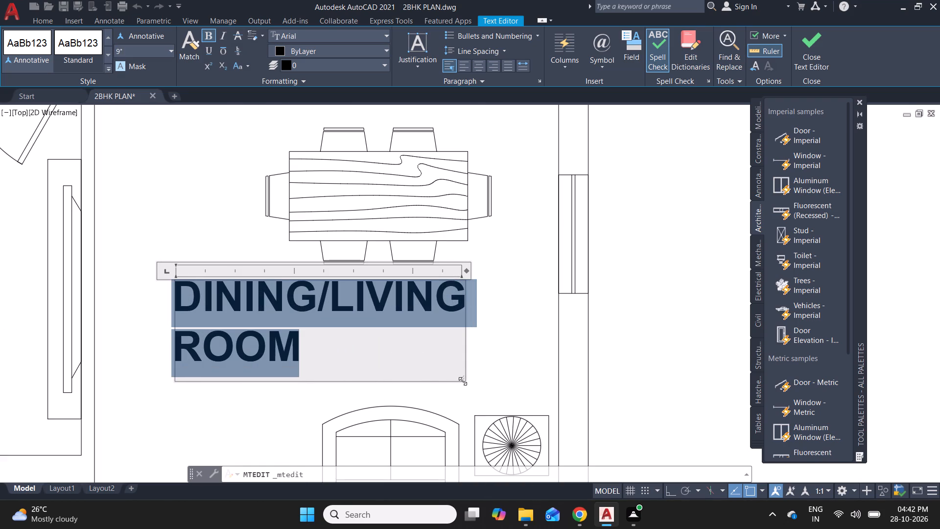
Enlarge the DINING/LIVING ROOM label's text frame, making it wider and taller, and finish editing the label.
{"action": "left_click_drag", "start_coordinate": [463, 381], "coordinate": [513, 404]}
{"action": "left_click", "coordinate": [200, 211]}
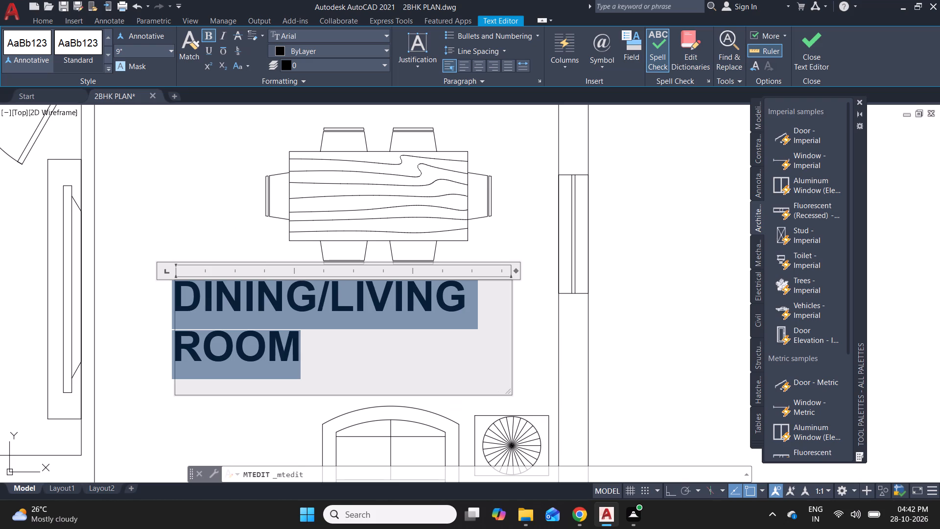
Paste the copied TOILET label between the two stair flights and rewrite it as "STAIRCASE".
{"action": "scroll", "coordinate": [194, 308], "scroll_direction": "down", "scroll_amount": 4}
{"action": "scroll", "coordinate": [245, 269], "scroll_direction": "down", "scroll_amount": 1}
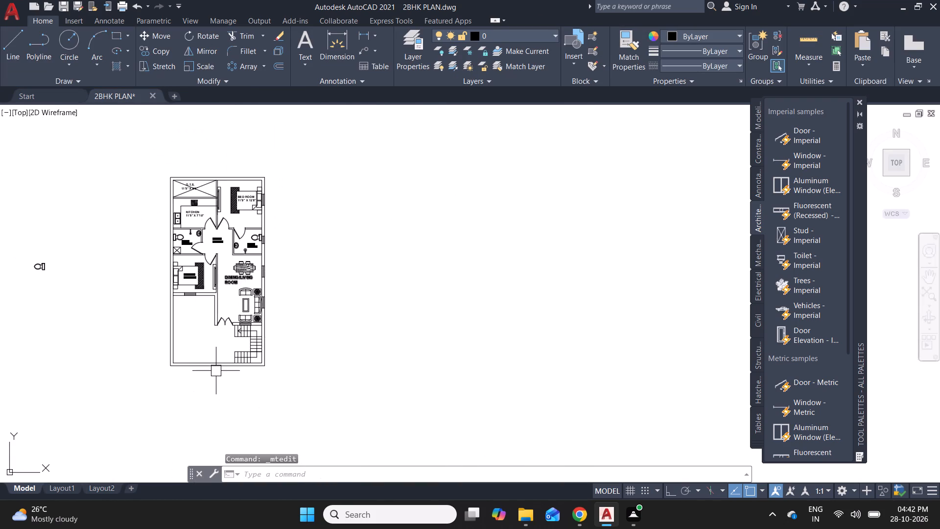
{"action": "scroll", "coordinate": [215, 373], "scroll_direction": "up", "scroll_amount": 2}
{"action": "scroll", "coordinate": [245, 338], "scroll_direction": "up", "scroll_amount": 2}
{"action": "key", "text": "ctrl+v"}
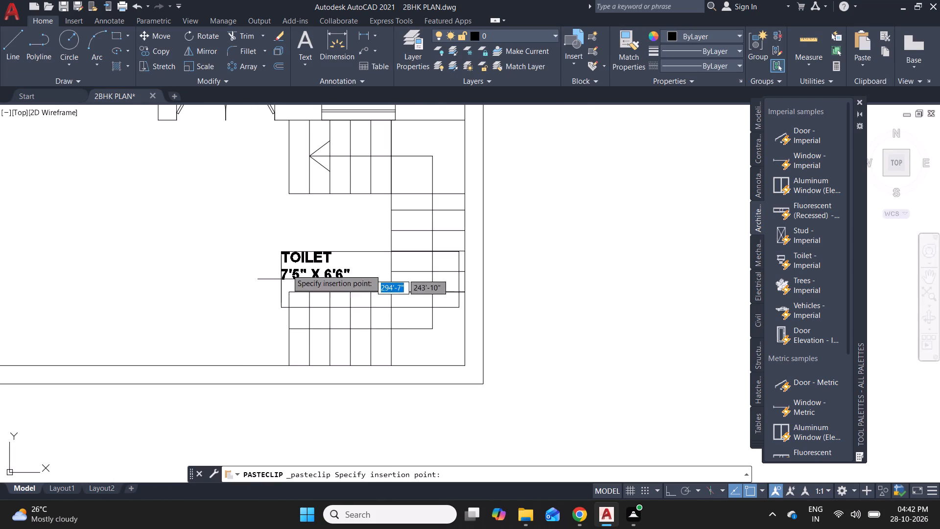
{"action": "left_click", "coordinate": [284, 255]}
{"action": "double_click", "coordinate": [300, 246]}
{"action": "key", "text": "ctrl+a"}
{"action": "type", "text": "STAIRCASE"}
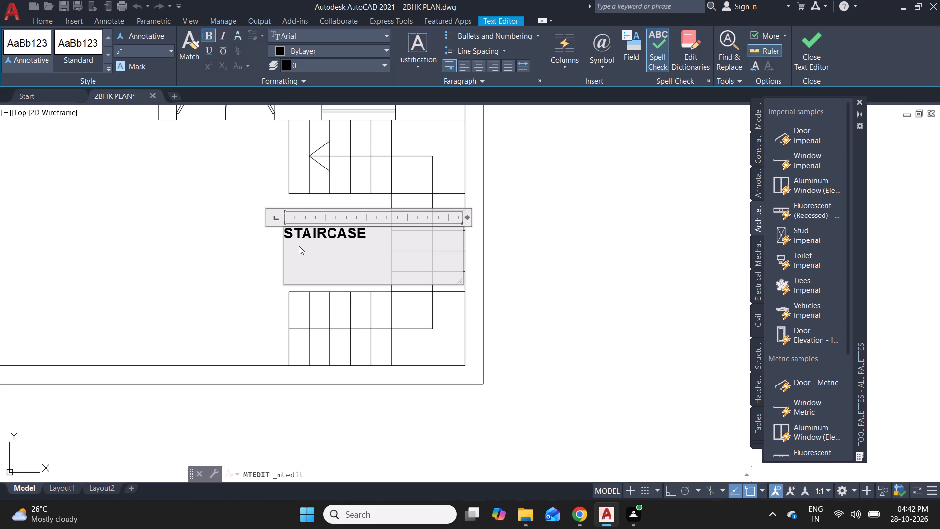
{"action": "left_click", "coordinate": [340, 204]}
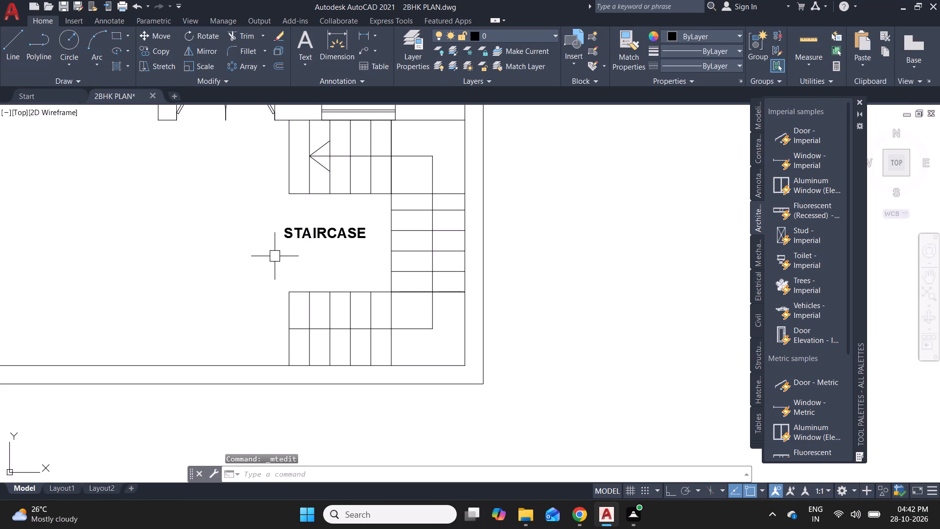
Paste another copy of the TOILET label beside the staircase, rewrite it as "UP" and save the text change.
{"action": "key", "text": "ctrl+v"}
{"action": "left_click", "coordinate": [196, 215]}
{"action": "double_click", "coordinate": [218, 210]}
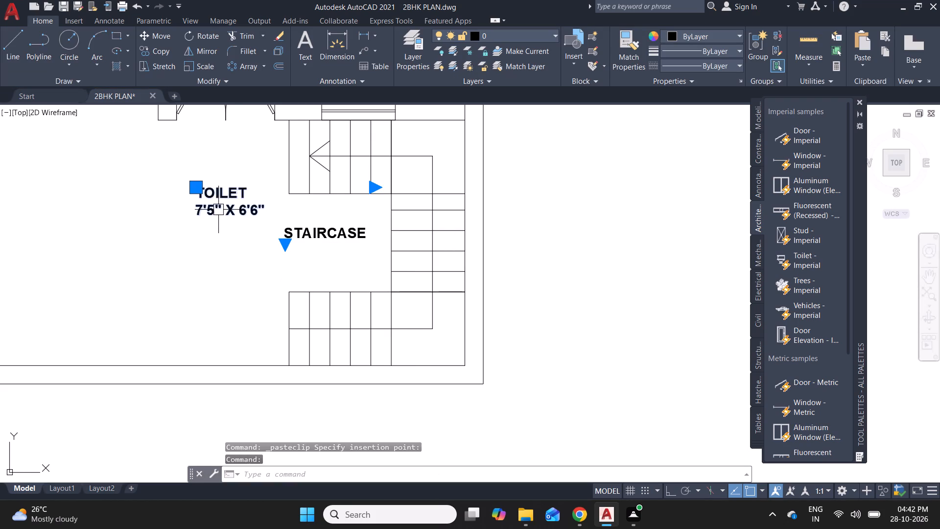
{"action": "key", "text": "ctrl+a"}
{"action": "type", "text": "UP"}
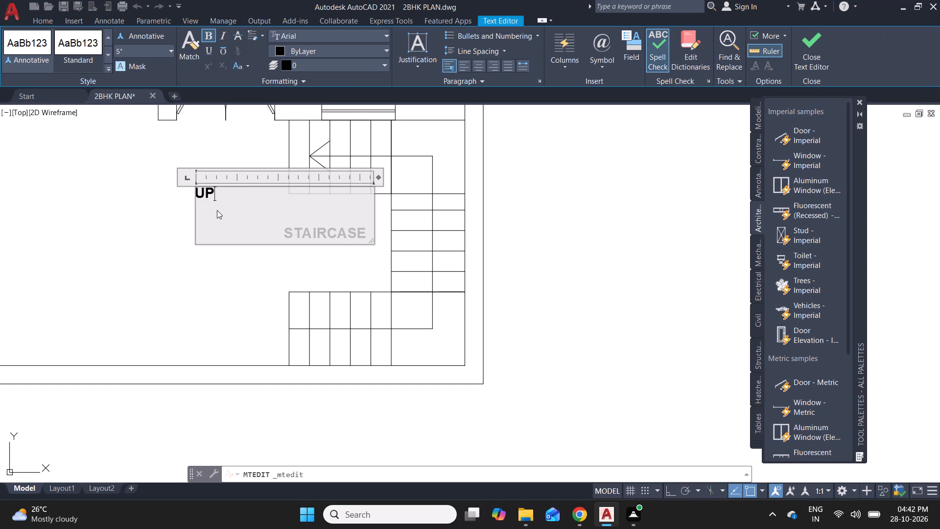
{"action": "key", "text": "Return"}
{"action": "key", "text": "Escape"}
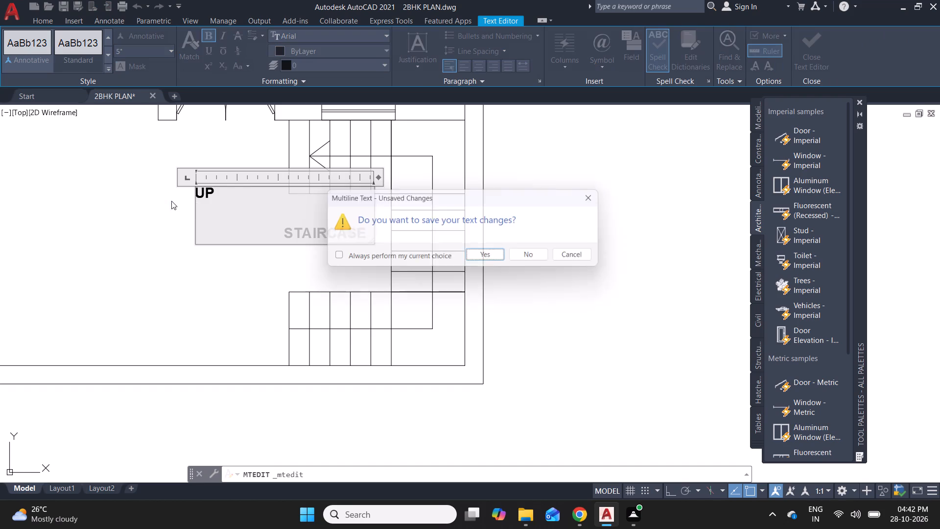
{"action": "left_click", "coordinate": [171, 201]}
{"action": "left_click", "coordinate": [477, 263]}
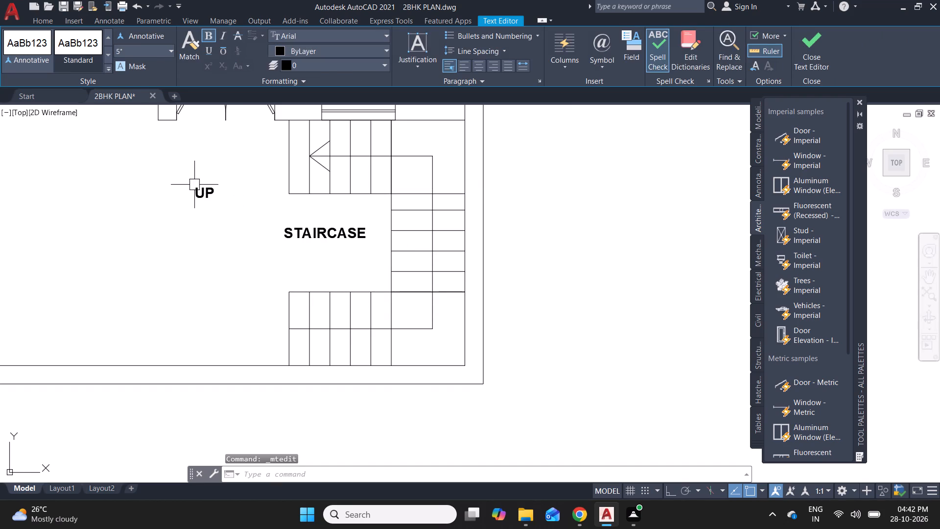
Move the UP label to the open end of the lower stair flight, just outside its first step.
{"action": "left_click", "coordinate": [194, 185]}
{"action": "left_click", "coordinate": [196, 187]}
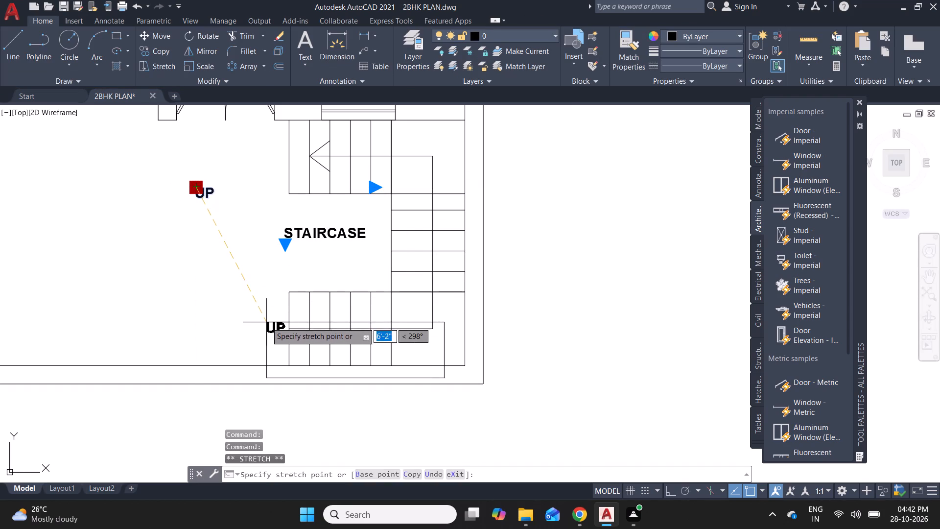
{"action": "left_click", "coordinate": [266, 322]}
{"action": "key", "text": "Escape"}
Insert the Vehicles - Metric block outside the plan beside the staircase and switch it to the car's top view.
{"action": "scroll", "coordinate": [456, 329], "scroll_direction": "down", "scroll_amount": 2}
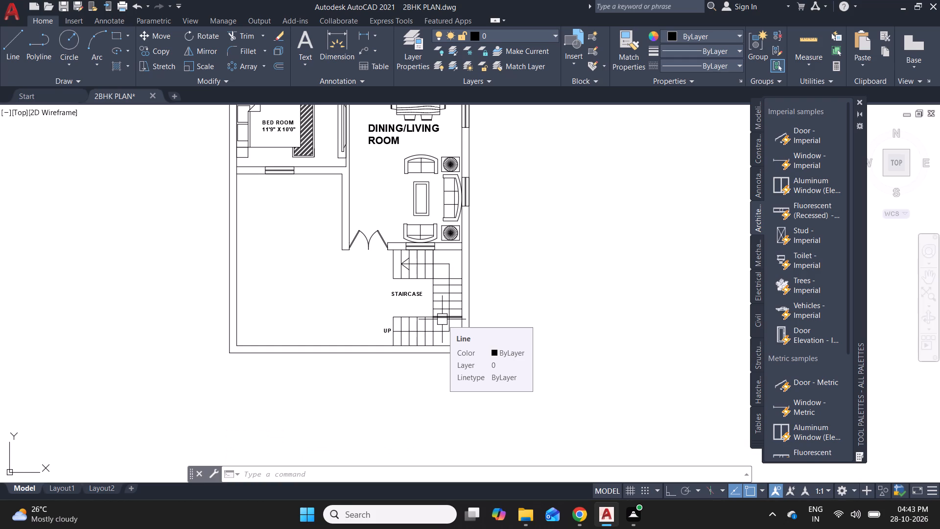
{"action": "scroll", "coordinate": [819, 367], "scroll_direction": "down", "scroll_amount": 6}
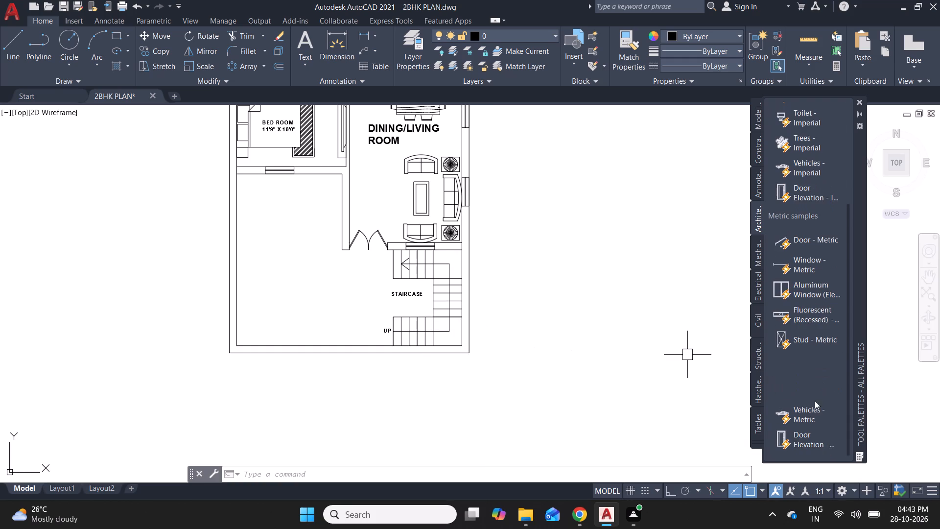
{"action": "left_click_drag", "start_coordinate": [799, 414], "coordinate": [531, 291]}
{"action": "left_click", "coordinate": [564, 279]}
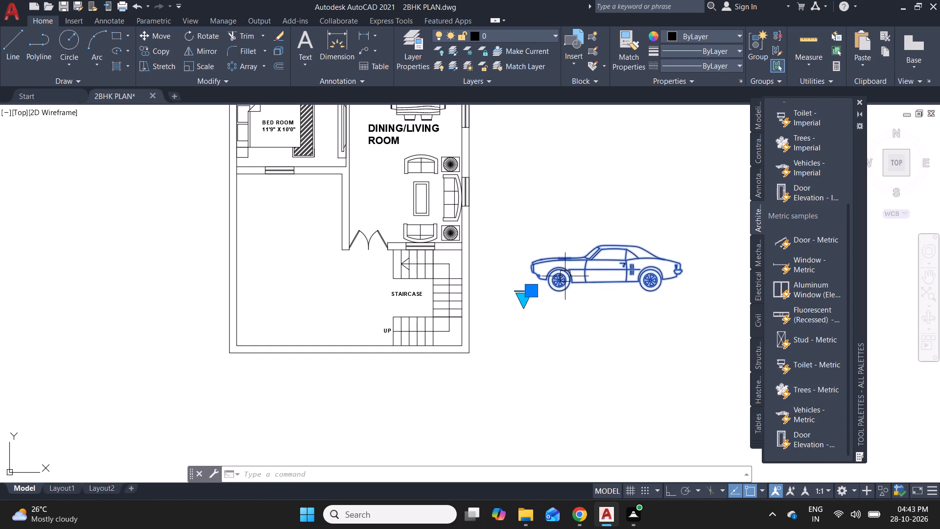
{"action": "right_click", "coordinate": [562, 268]}
{"action": "key", "text": "grave"}
{"action": "right_click", "coordinate": [523, 302]}
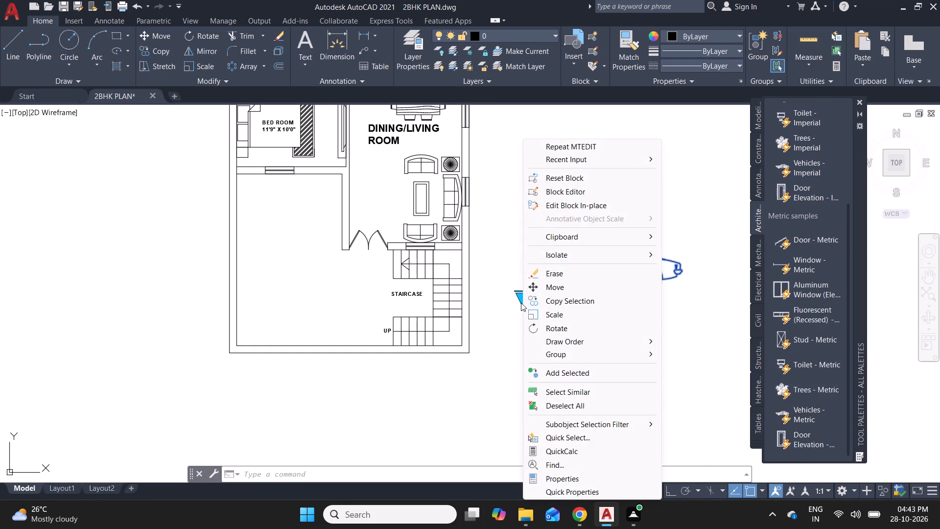
{"action": "left_click", "coordinate": [521, 303]}
{"action": "left_click", "coordinate": [579, 326]}
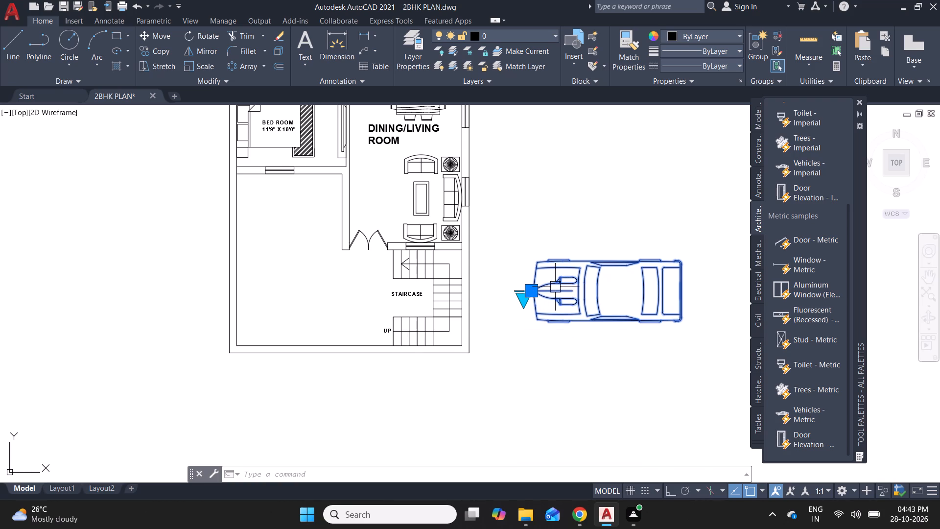
Rotate the car 270° about its front insertion point with ortho on, so that it stands vertically with its front facing up.
{"action": "right_click", "coordinate": [526, 286]}
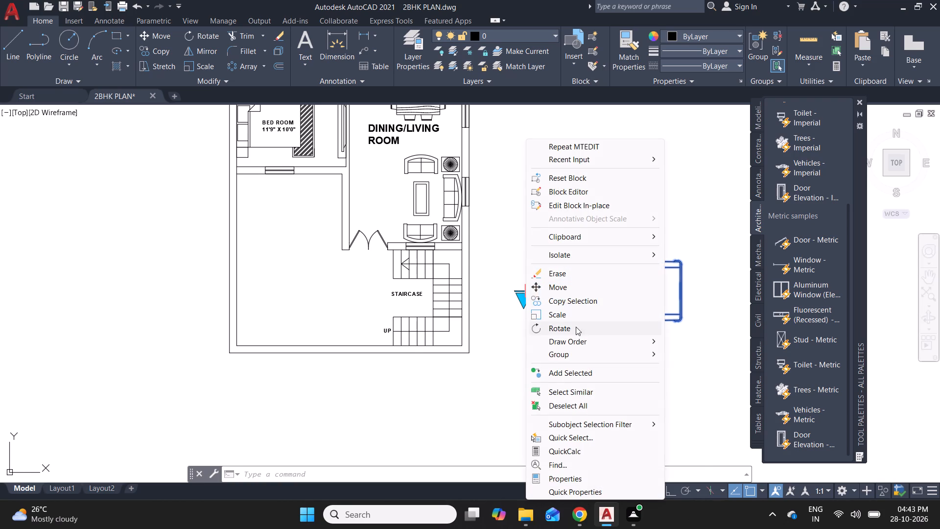
{"action": "left_click", "coordinate": [575, 328]}
{"action": "left_click", "coordinate": [529, 292]}
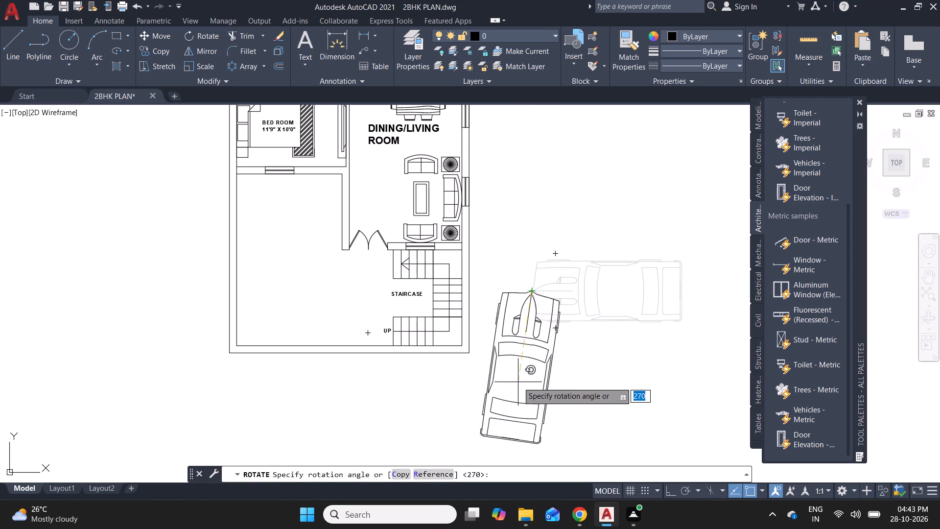
{"action": "key", "text": "F8"}
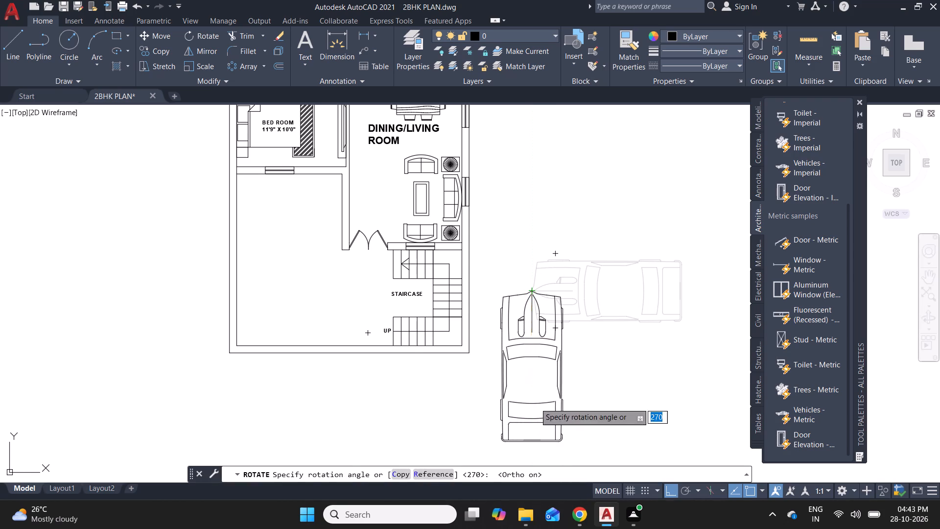
{"action": "left_click", "coordinate": [527, 413]}
{"action": "key", "text": "Escape"}
Scale the car down about its front insertion point to roughly three-quarters of its size.
{"action": "left_click", "coordinate": [524, 440]}
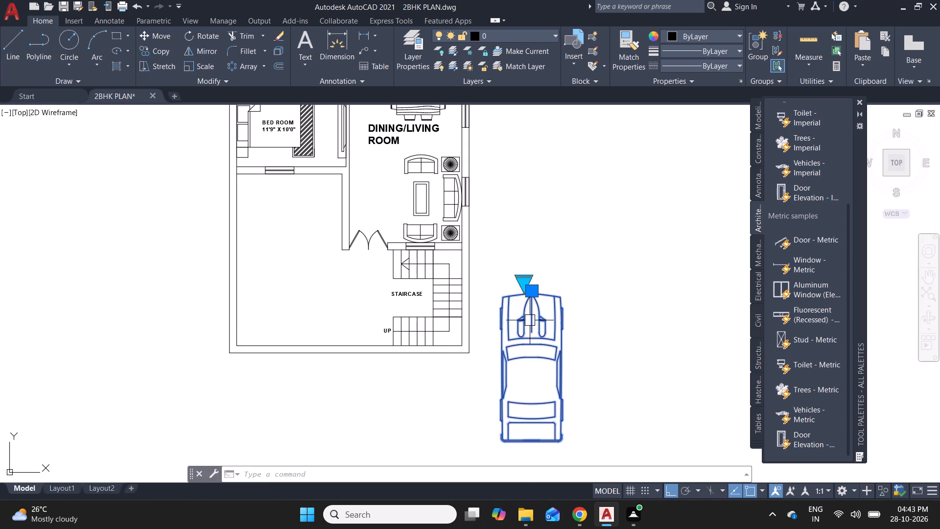
{"action": "type", "text": "SC"}
{"action": "key", "text": "space"}
{"action": "left_click", "coordinate": [532, 293]}
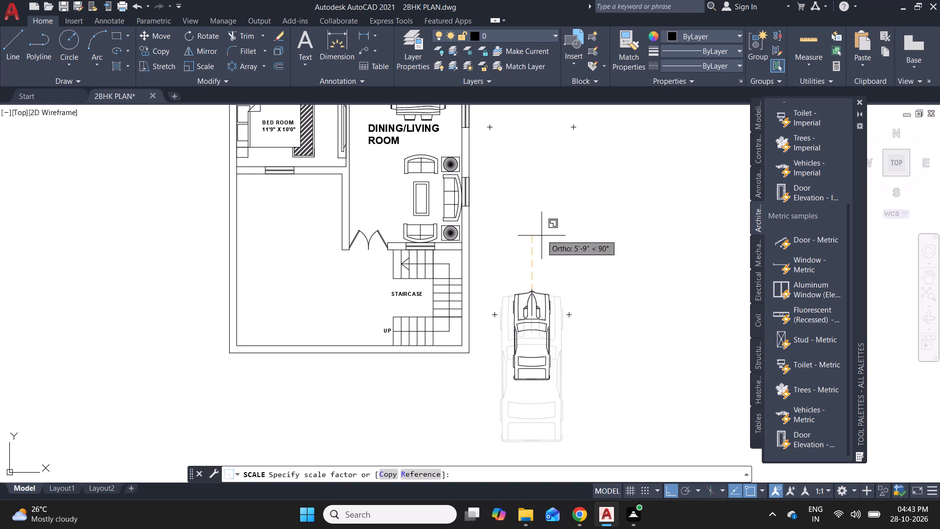
{"action": "left_click", "coordinate": [541, 223]}
Move the car into the open parking area below the lower bedroom's window, with ortho off.
{"action": "left_click", "coordinate": [531, 293]}
{"action": "left_click", "coordinate": [536, 298]}
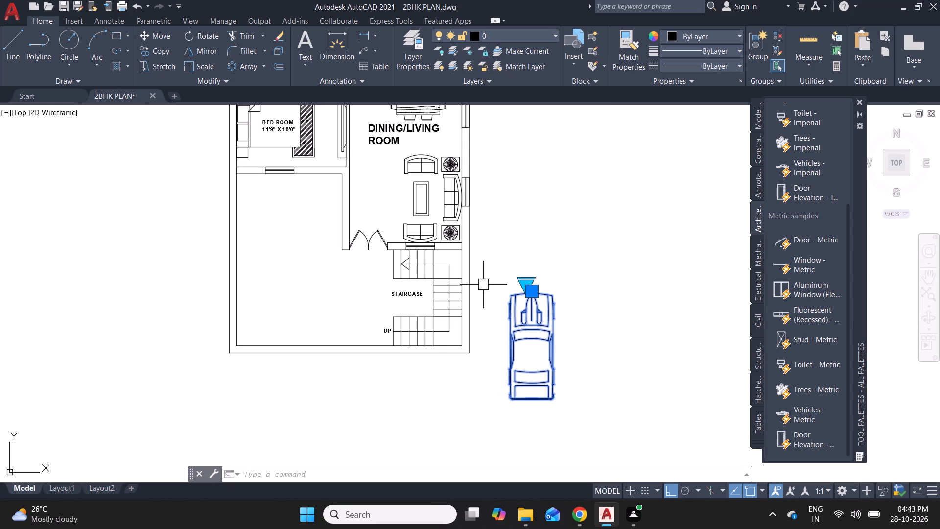
{"action": "left_click", "coordinate": [532, 293]}
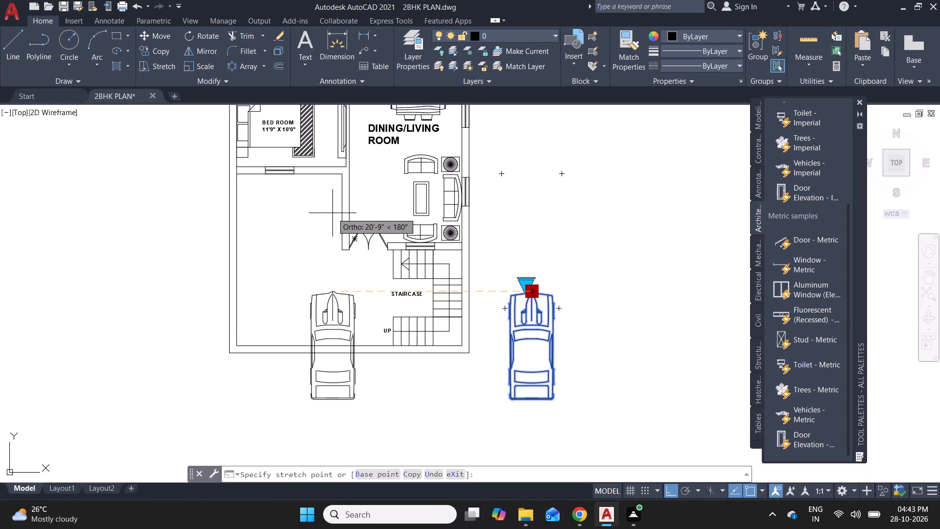
{"action": "key", "text": "F8"}
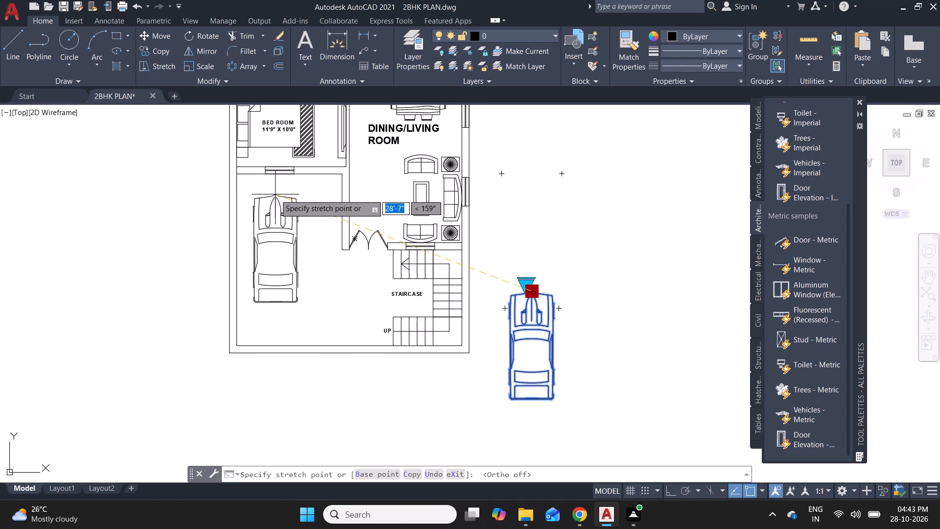
{"action": "left_click", "coordinate": [275, 194]}
{"action": "key", "text": "Escape"}
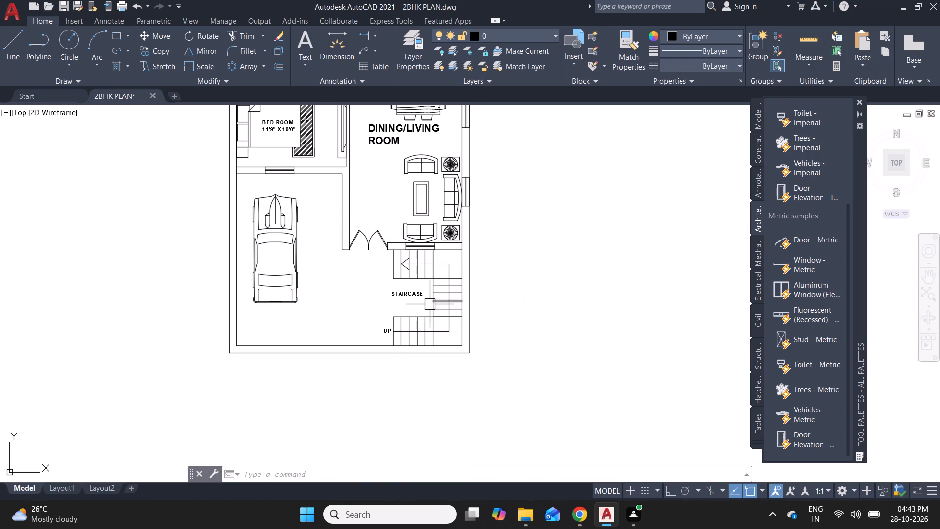
Paste the copied TOILET label between the car and the staircase and rewrite it as "PARKING" with "11'0" X 18'0"" beneath.
{"action": "key", "text": "ctrl+v"}
{"action": "left_click", "coordinate": [312, 307]}
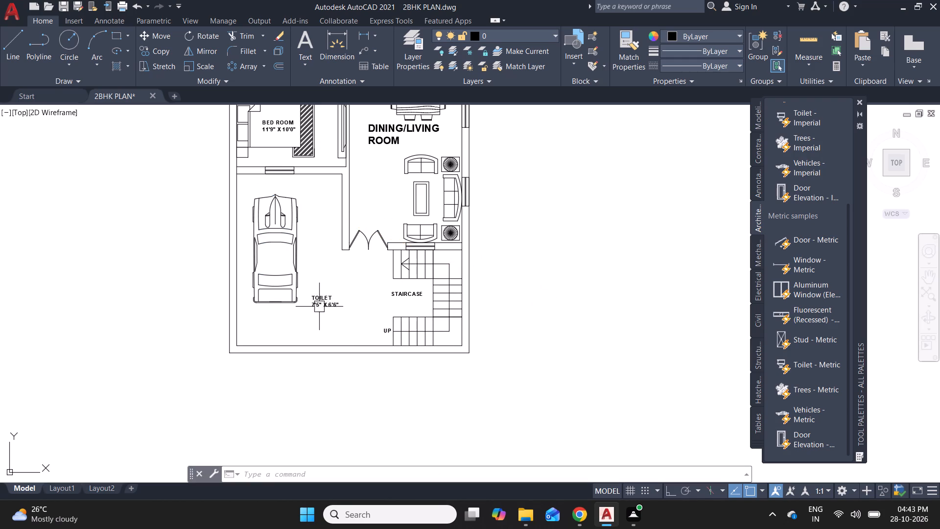
{"action": "triple_click", "coordinate": [320, 307]}
{"action": "key", "text": "ctrl+a"}
{"action": "type", "text": "PARKING"}
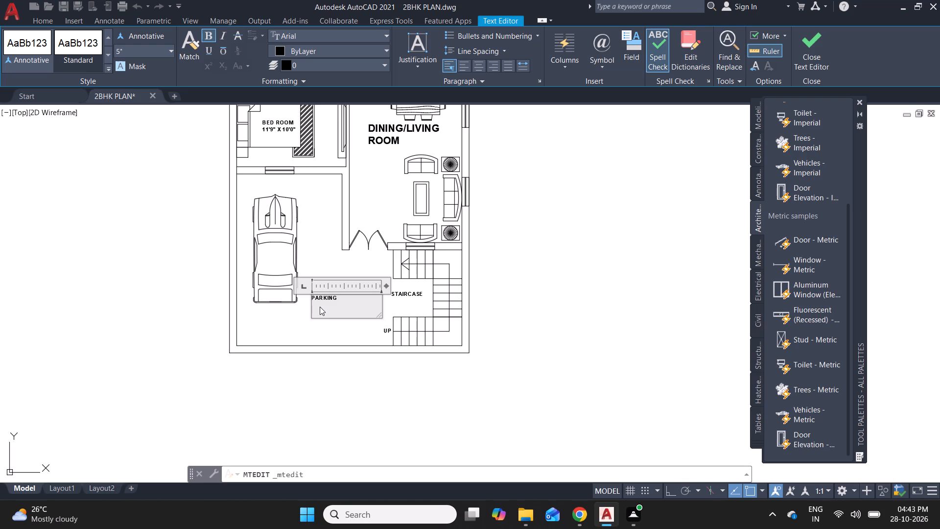
{"action": "key", "text": "Return"}
{"action": "type", "text": "11"}
{"action": "type", "text": "'0\""}
{"action": "key", "text": "space"}
{"action": "type", "text": "X 18'0\""}
Set the text height of the whole PARKING label to 9", keeping it bold.
{"action": "key", "text": "ctrl+a"}
{"action": "key", "text": "ctrl+b"}
{"action": "key", "text": "ctrl+b"}
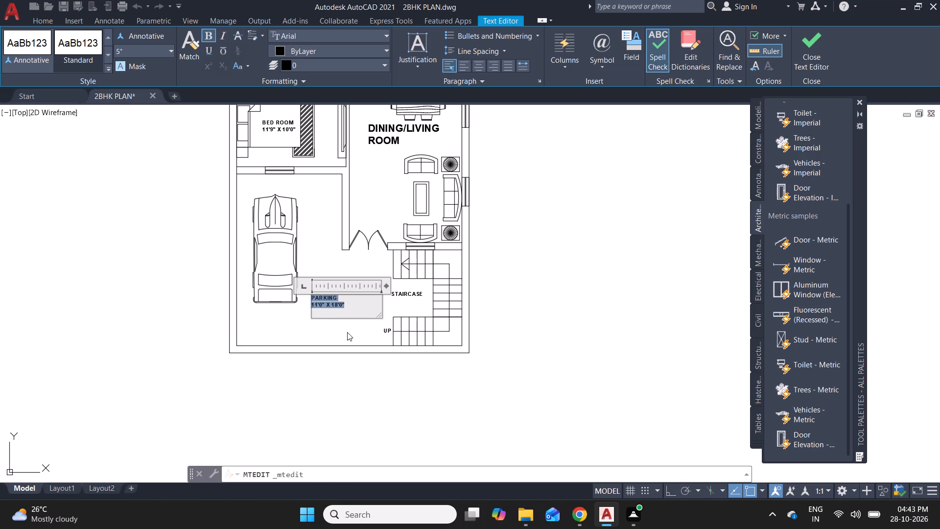
{"action": "scroll", "coordinate": [338, 324], "scroll_direction": "up", "scroll_amount": 3}
{"action": "left_click", "coordinate": [130, 50]}
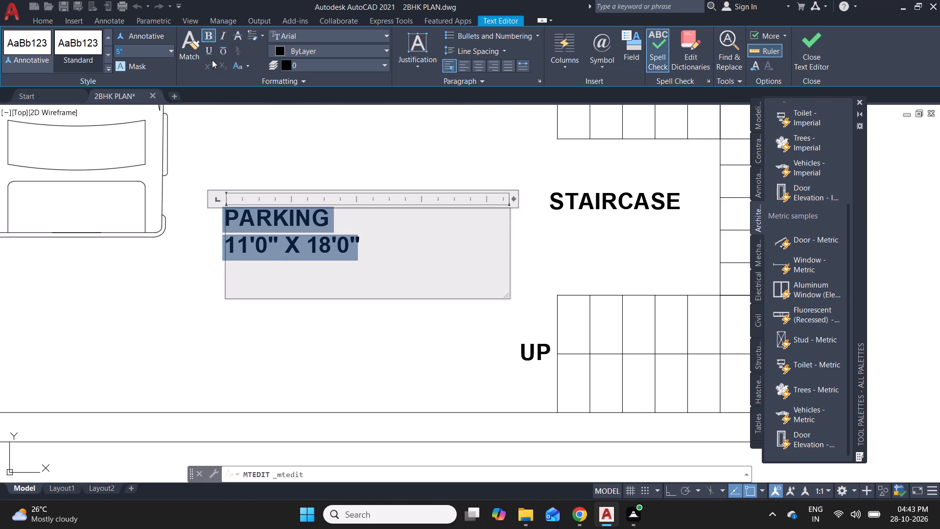
{"action": "type", "text": "9\""}
{"action": "key", "text": "Return"}
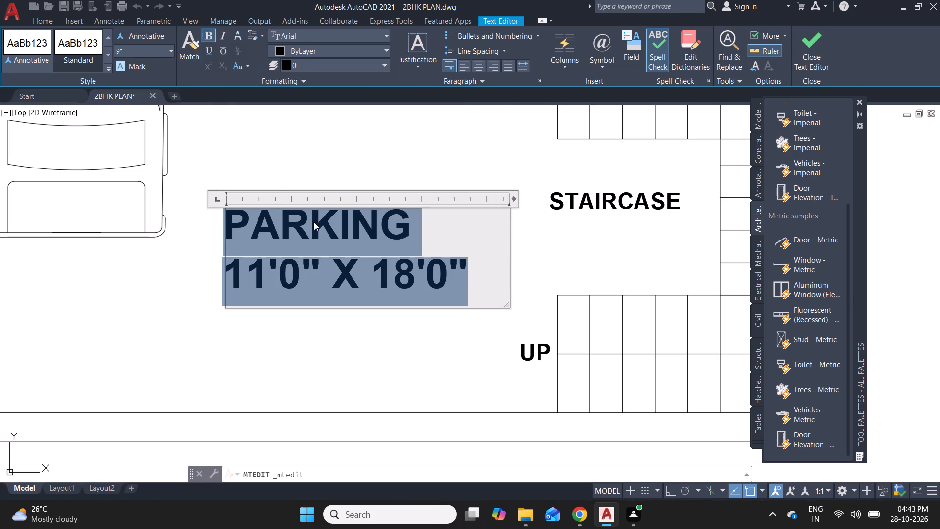
{"action": "left_click", "coordinate": [349, 167]}
Move the PARKING label up onto the car so that it starts near the car's centreline, just behind the windshield.
{"action": "scroll", "coordinate": [391, 316], "scroll_direction": "down", "scroll_amount": 4}
{"action": "left_click", "coordinate": [367, 287]}
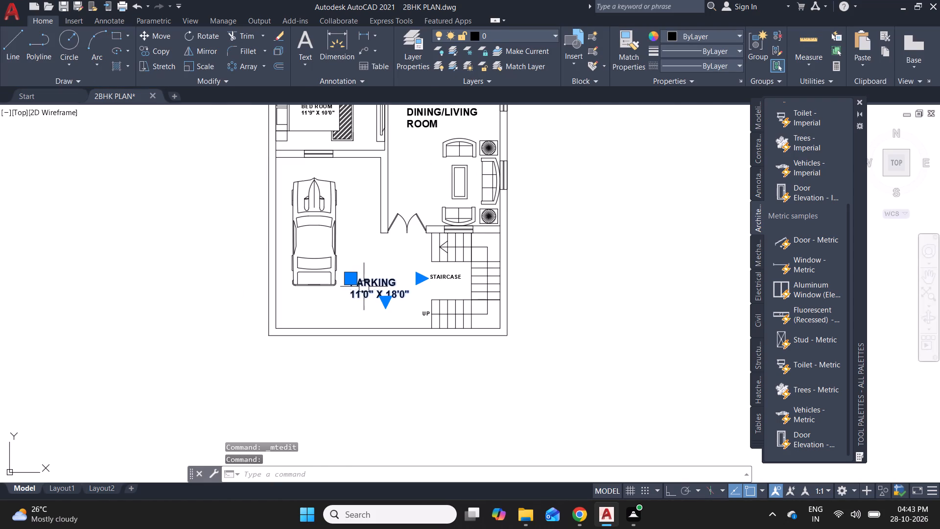
{"action": "left_click", "coordinate": [350, 271]}
{"action": "left_click", "coordinate": [349, 274]}
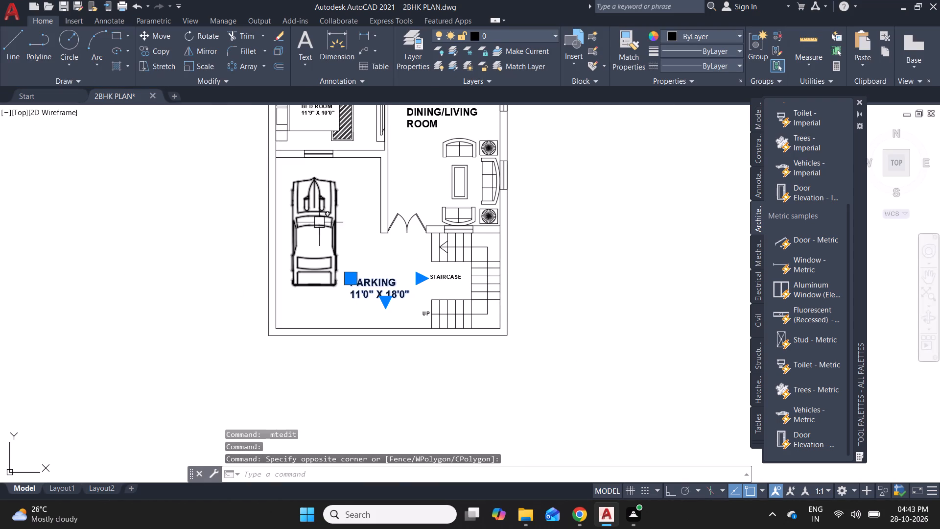
{"action": "left_click", "coordinate": [353, 280]}
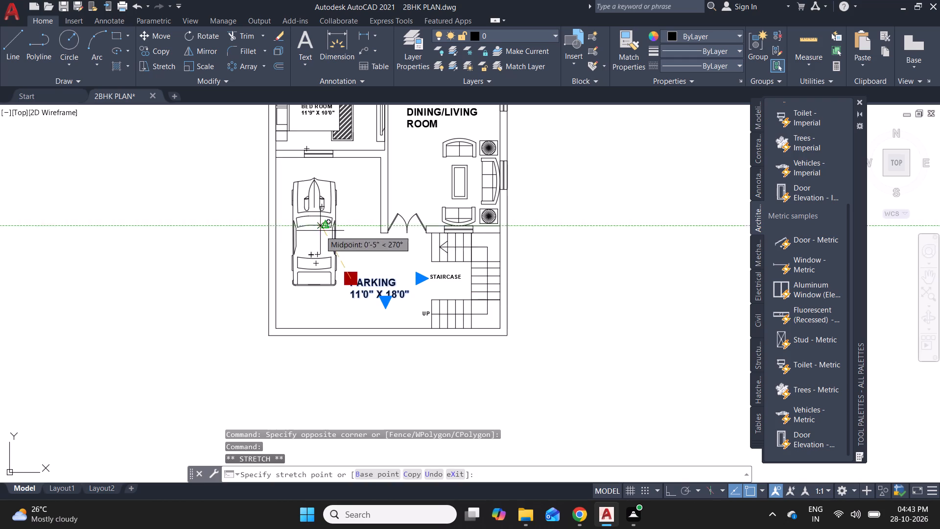
{"action": "left_click", "coordinate": [315, 233]}
{"action": "key", "text": "Escape"}
{"action": "scroll", "coordinate": [347, 245], "scroll_direction": "up", "scroll_amount": 2}
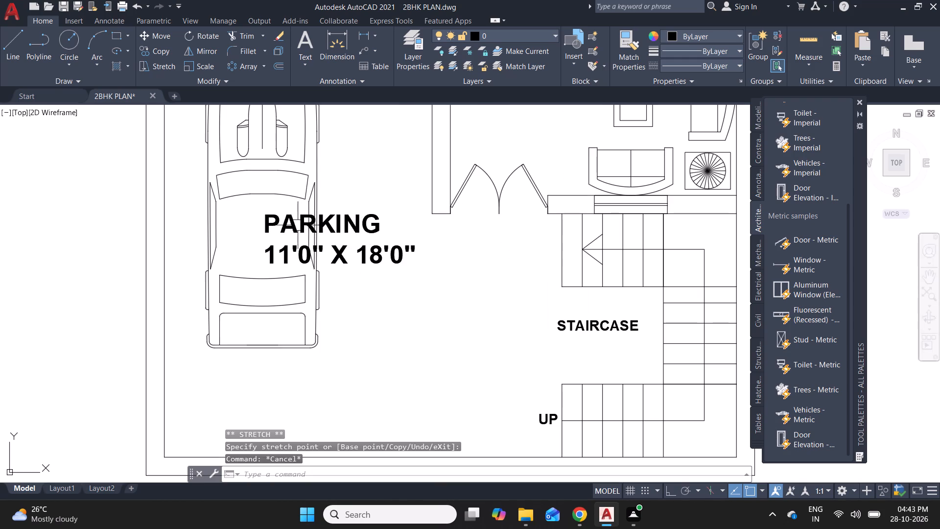
{"action": "left_click", "coordinate": [289, 220]}
{"action": "left_click", "coordinate": [266, 218]}
{"action": "left_click", "coordinate": [266, 199]}
{"action": "key", "text": "Escape"}
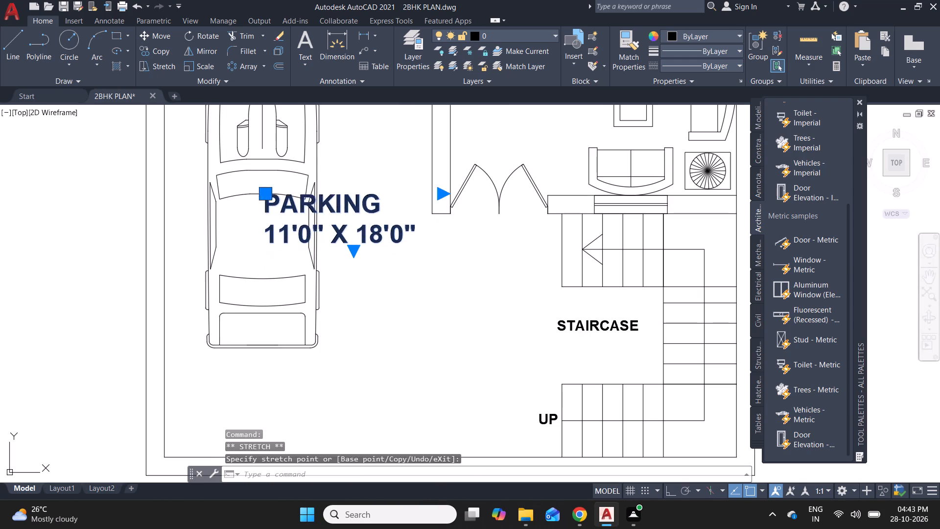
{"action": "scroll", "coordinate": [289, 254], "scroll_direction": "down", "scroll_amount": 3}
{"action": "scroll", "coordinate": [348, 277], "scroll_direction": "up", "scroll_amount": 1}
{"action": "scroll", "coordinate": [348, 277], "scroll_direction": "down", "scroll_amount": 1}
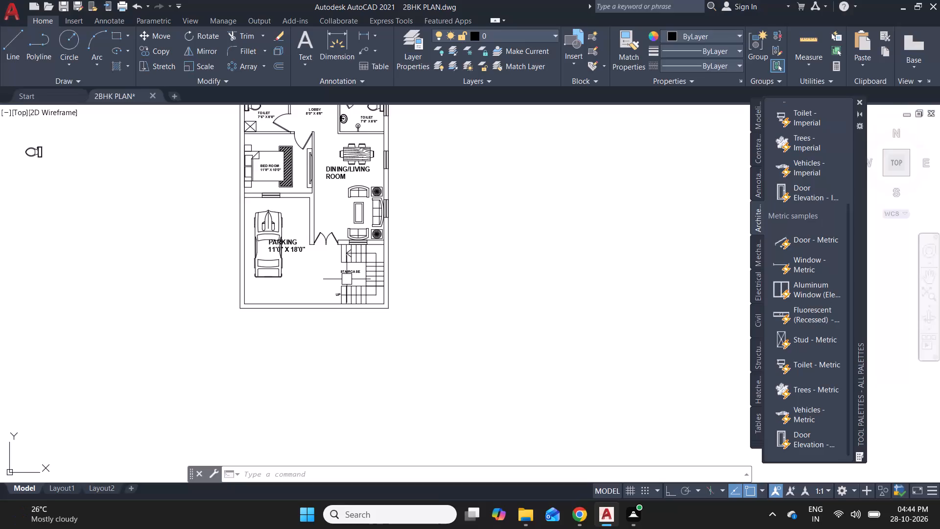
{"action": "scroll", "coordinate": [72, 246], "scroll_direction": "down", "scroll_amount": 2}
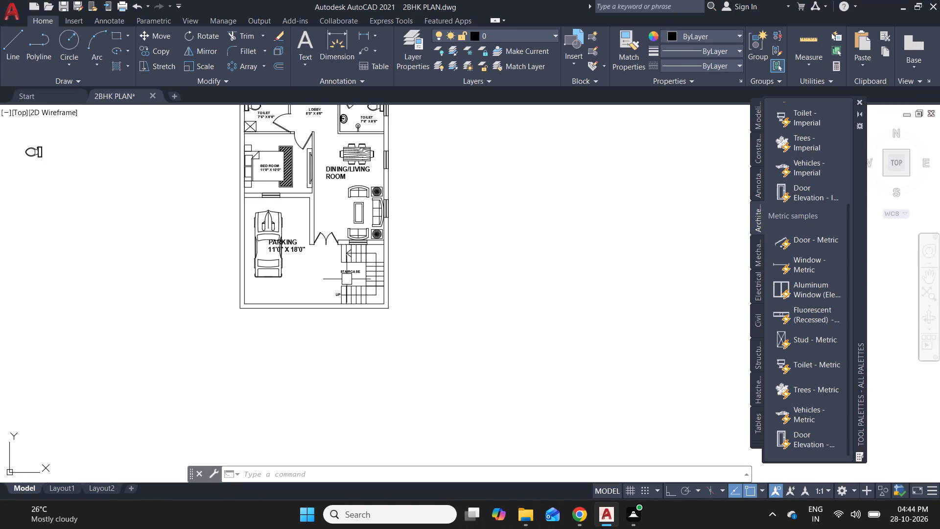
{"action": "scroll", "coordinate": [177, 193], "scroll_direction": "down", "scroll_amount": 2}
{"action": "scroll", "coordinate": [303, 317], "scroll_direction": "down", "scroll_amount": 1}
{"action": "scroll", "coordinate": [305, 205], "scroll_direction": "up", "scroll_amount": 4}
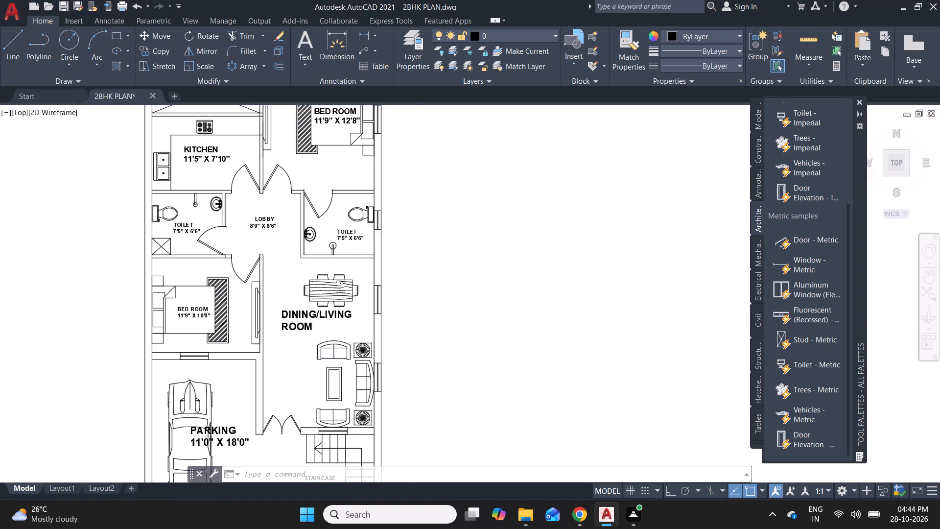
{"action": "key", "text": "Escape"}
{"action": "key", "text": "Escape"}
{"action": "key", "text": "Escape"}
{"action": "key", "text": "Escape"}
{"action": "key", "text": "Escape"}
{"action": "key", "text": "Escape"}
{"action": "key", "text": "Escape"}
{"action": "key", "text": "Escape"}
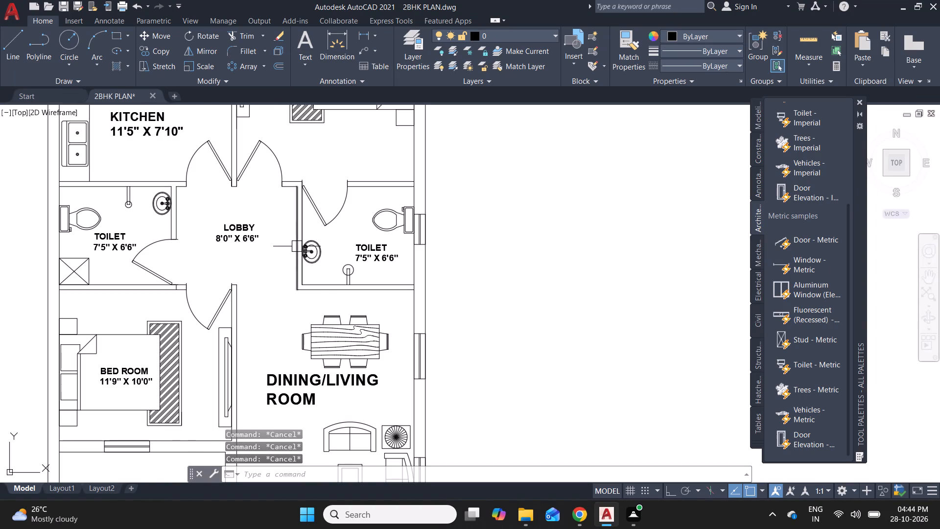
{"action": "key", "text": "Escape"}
Paste the copied TOILET label outside the outer wall, beside the toilet next to the bedroom, and rewrite it as "W".
{"action": "scroll", "coordinate": [296, 246], "scroll_direction": "down", "scroll_amount": 1}
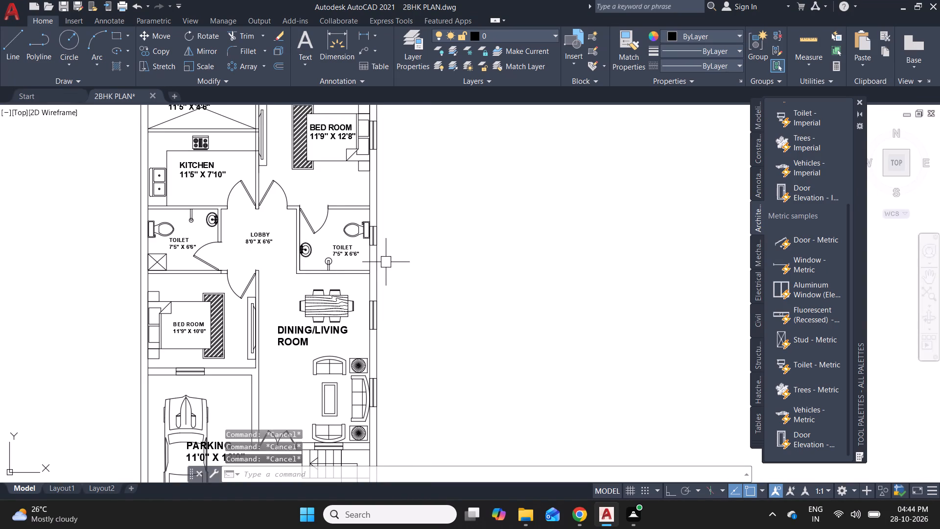
{"action": "key", "text": "ctrl+v"}
{"action": "left_click", "coordinate": [406, 245]}
{"action": "double_click", "coordinate": [428, 245]}
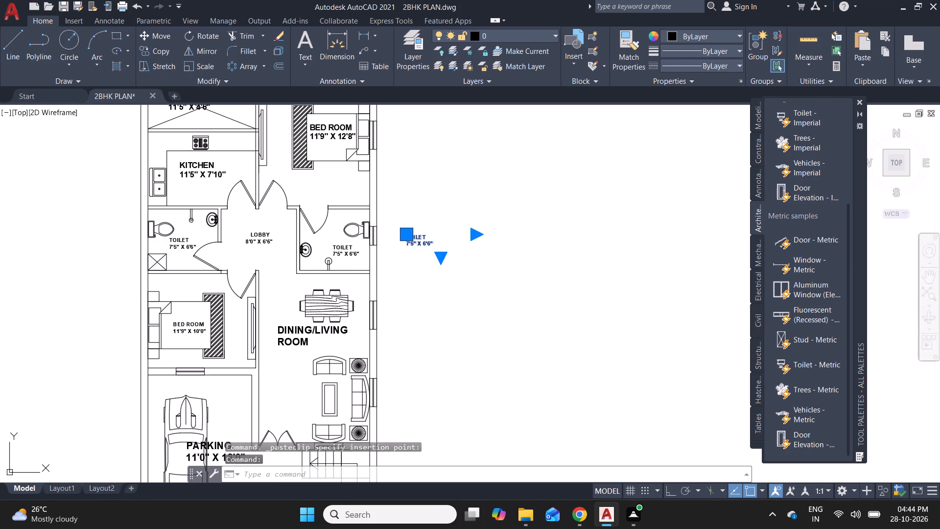
{"action": "key", "text": "ctrl+a"}
{"action": "key", "text": "w"}
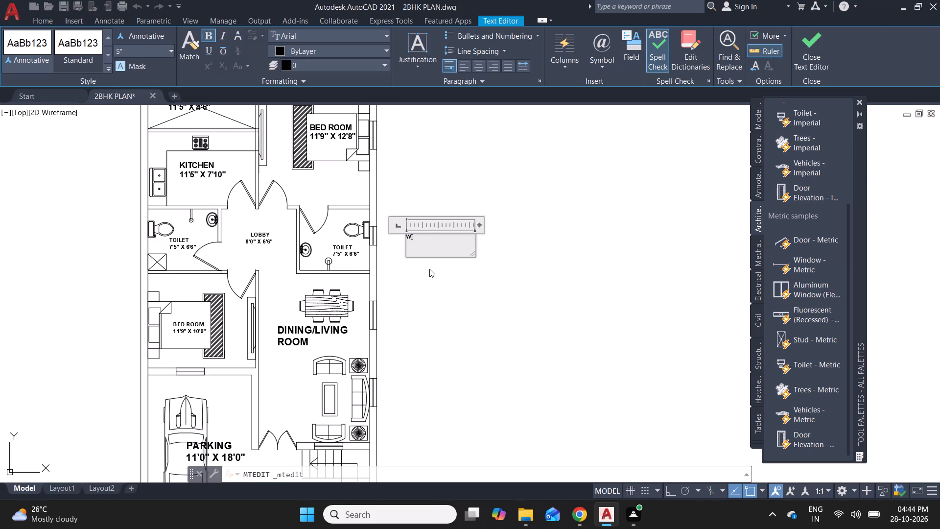
Set the W label's text height to 1'5", keeping it bold.
{"action": "key", "text": "ctrl+a"}
{"action": "key", "text": "ctrl+b"}
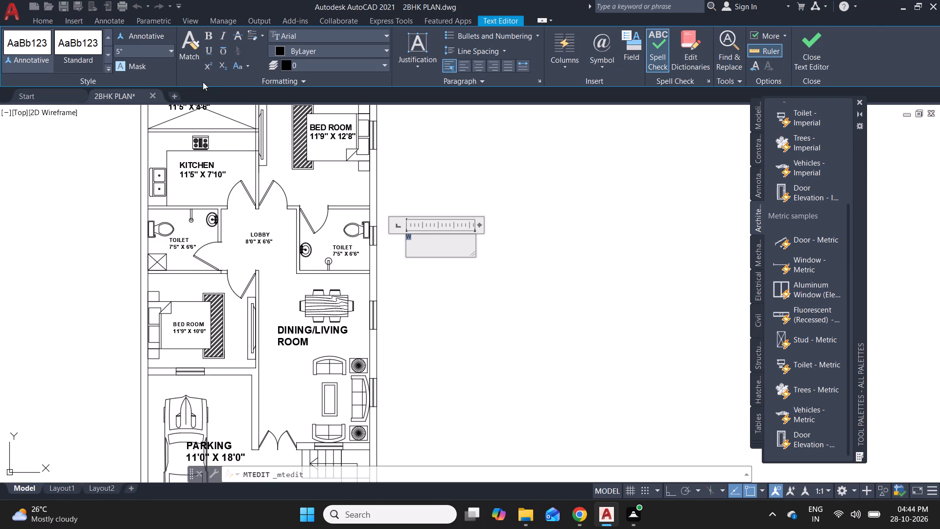
{"action": "left_click", "coordinate": [211, 39]}
{"action": "left_click", "coordinate": [138, 48]}
{"action": "type", "text": "9\""}
{"action": "key", "text": "Return"}
{"action": "left_click", "coordinate": [118, 46]}
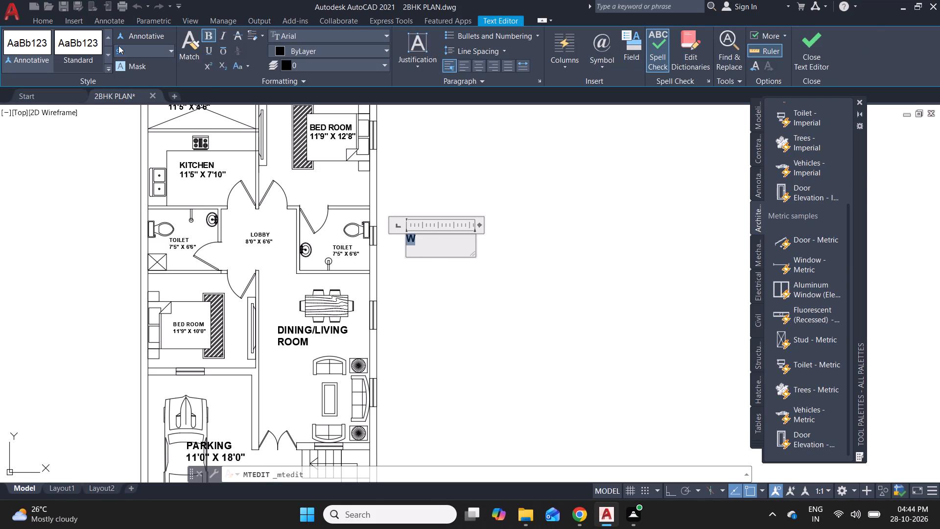
{"action": "type", "text": "1'"}
{"action": "key", "text": "Return"}
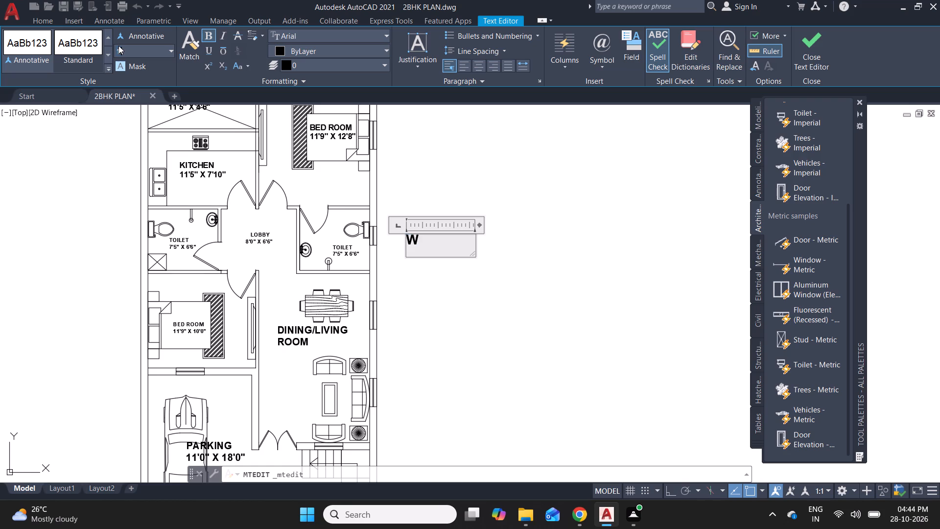
{"action": "left_click", "coordinate": [118, 46]}
{"action": "type", "text": "1.5"}
{"action": "key", "text": "ctrl+a"}
{"action": "type", "text": "1'5\""}
{"action": "key", "text": "Return"}
{"action": "left_click", "coordinate": [456, 285]}
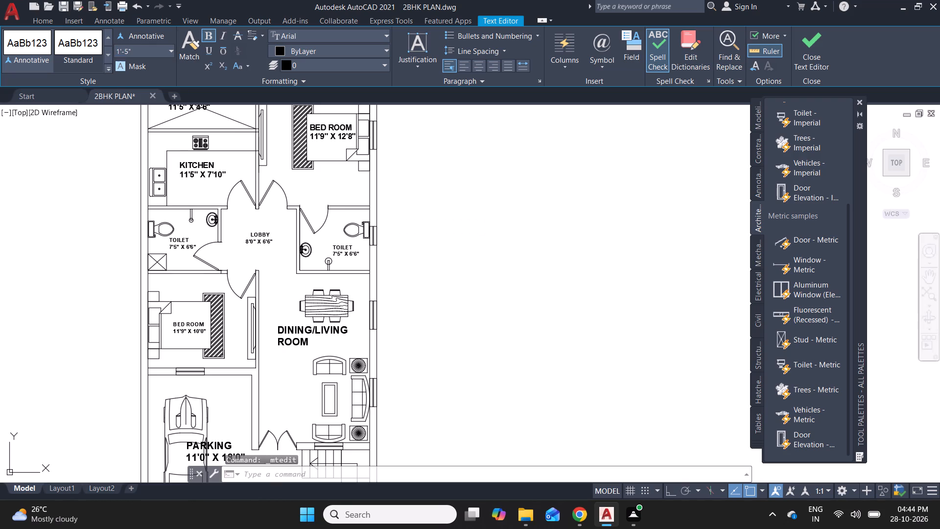
Copy the W label, paste it just below the original outside the plan, and rewrite the copy as "V".
{"action": "left_click", "coordinate": [425, 242]}
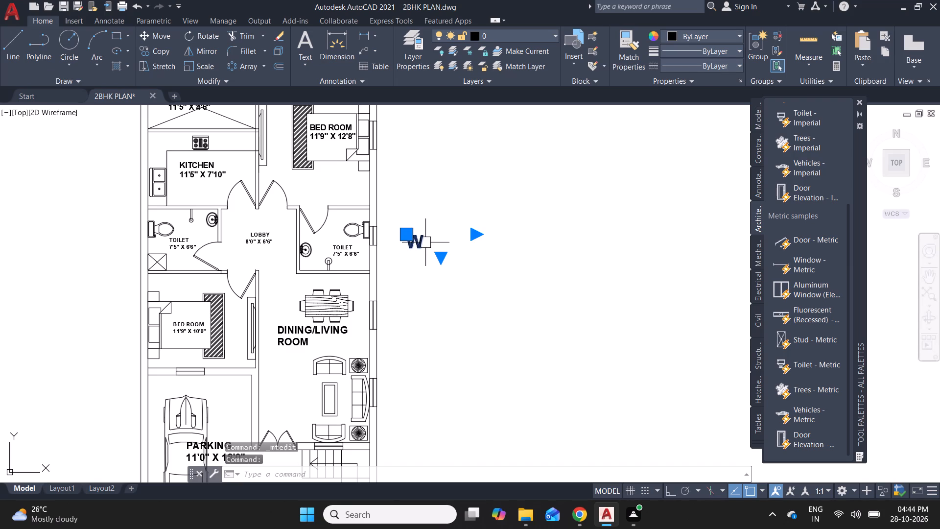
{"action": "key", "text": "ctrl+c"}
{"action": "key", "text": "ctrl+v"}
{"action": "left_click", "coordinate": [416, 295]}
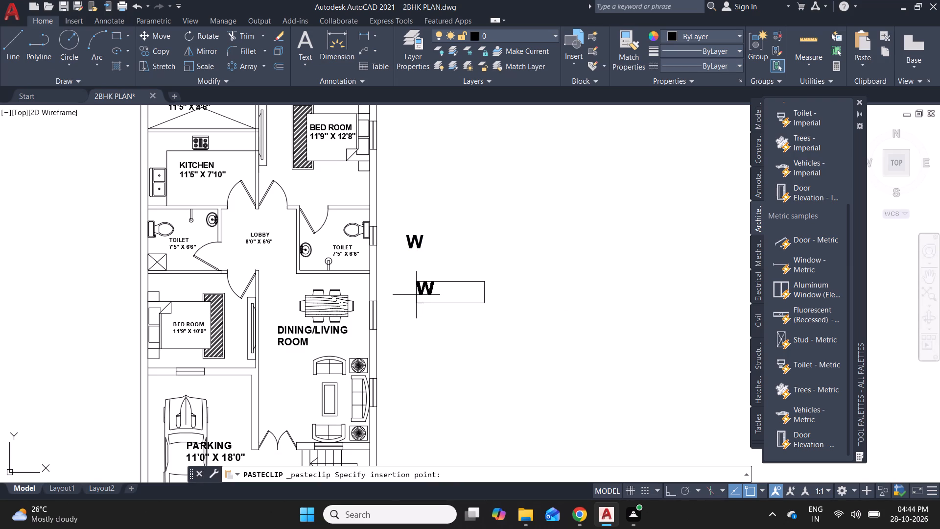
{"action": "double_click", "coordinate": [427, 288]}
{"action": "key", "text": "ctrl+a"}
{"action": "key", "text": "v"}
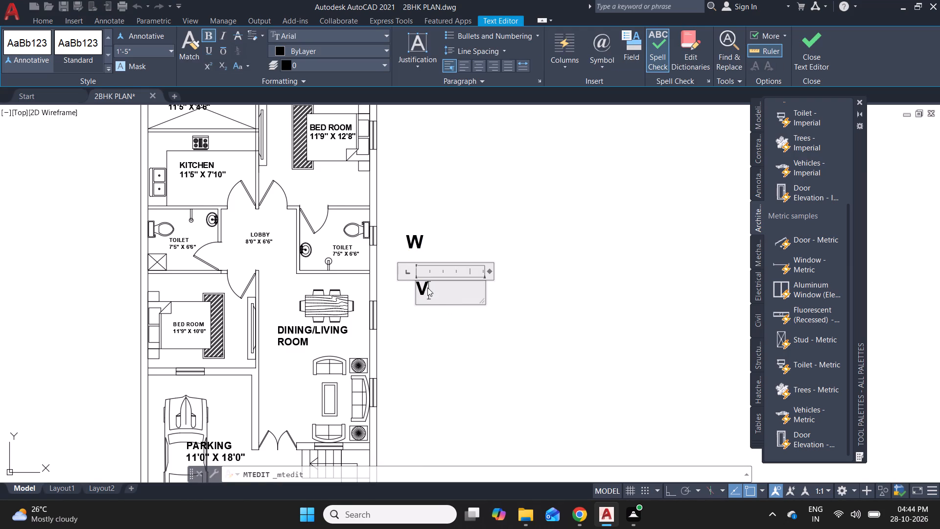
{"action": "left_click", "coordinate": [548, 266]}
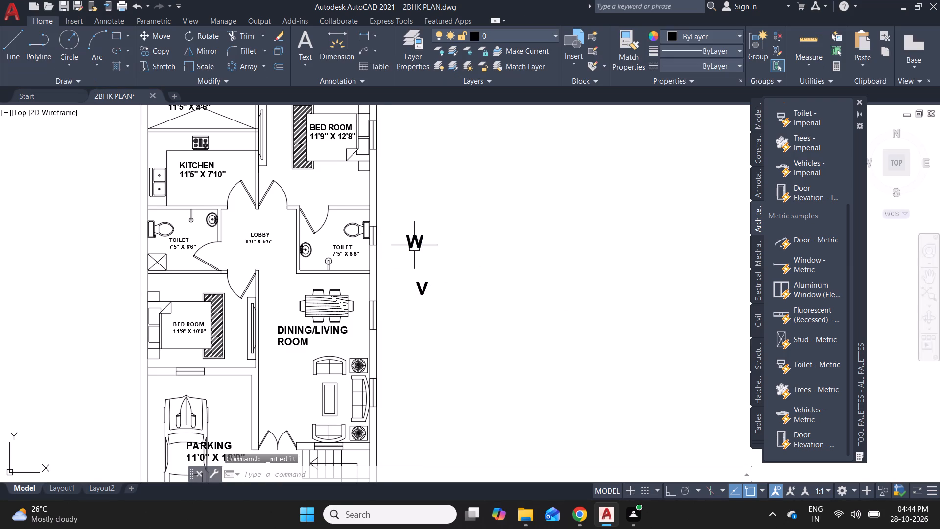
Copy the W label outside the outer wall beside the living-area window, the dining window and the upper bedroom's window.
{"action": "left_click", "coordinate": [414, 243]}
{"action": "type", "text": "CO"}
{"action": "key", "text": "Return"}
{"action": "left_click", "coordinate": [406, 233]}
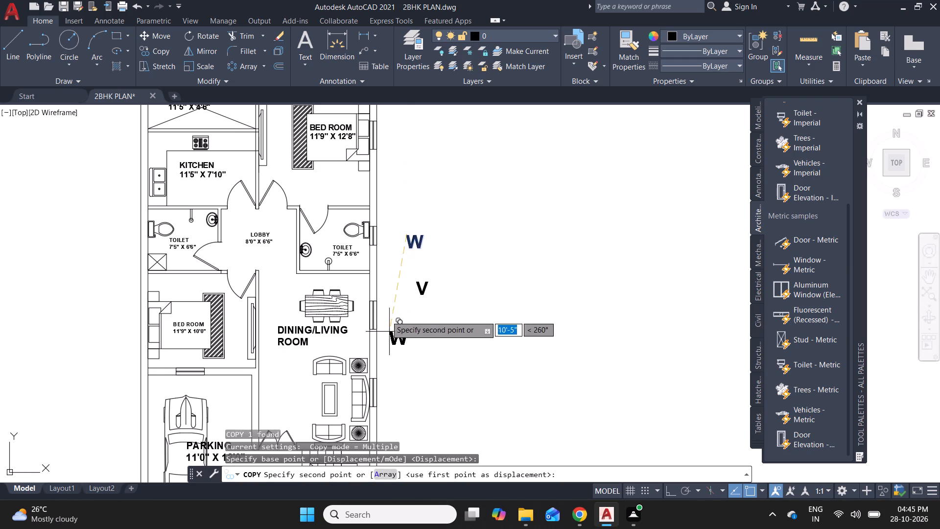
{"action": "scroll", "coordinate": [361, 258], "scroll_direction": "down", "scroll_amount": 2}
{"action": "scroll", "coordinate": [379, 341], "scroll_direction": "up", "scroll_amount": 4}
{"action": "scroll", "coordinate": [325, 259], "scroll_direction": "down", "scroll_amount": 1}
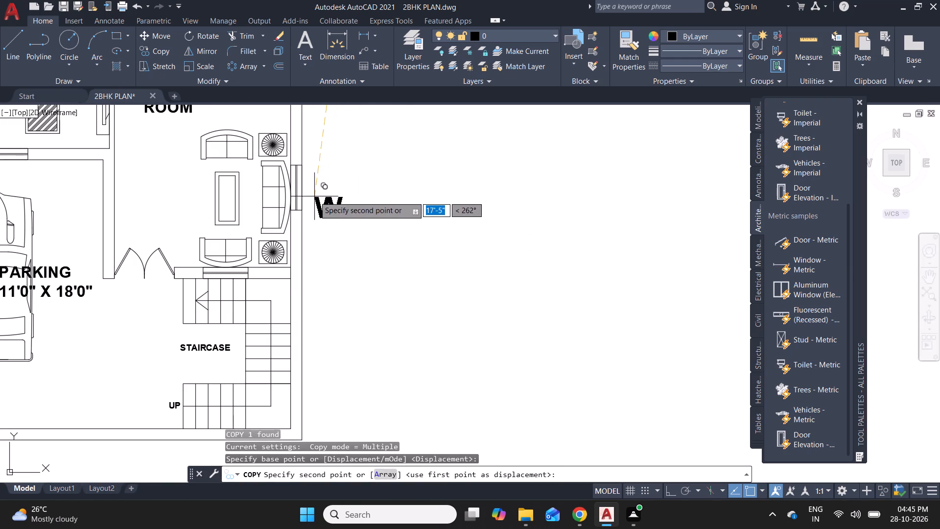
{"action": "left_click", "coordinate": [313, 178]}
{"action": "scroll", "coordinate": [350, 263], "scroll_direction": "down", "scroll_amount": 2}
{"action": "scroll", "coordinate": [337, 178], "scroll_direction": "up", "scroll_amount": 3}
{"action": "left_click", "coordinate": [332, 224]}
{"action": "scroll", "coordinate": [345, 265], "scroll_direction": "down", "scroll_amount": 5}
{"action": "scroll", "coordinate": [346, 235], "scroll_direction": "up", "scroll_amount": 1}
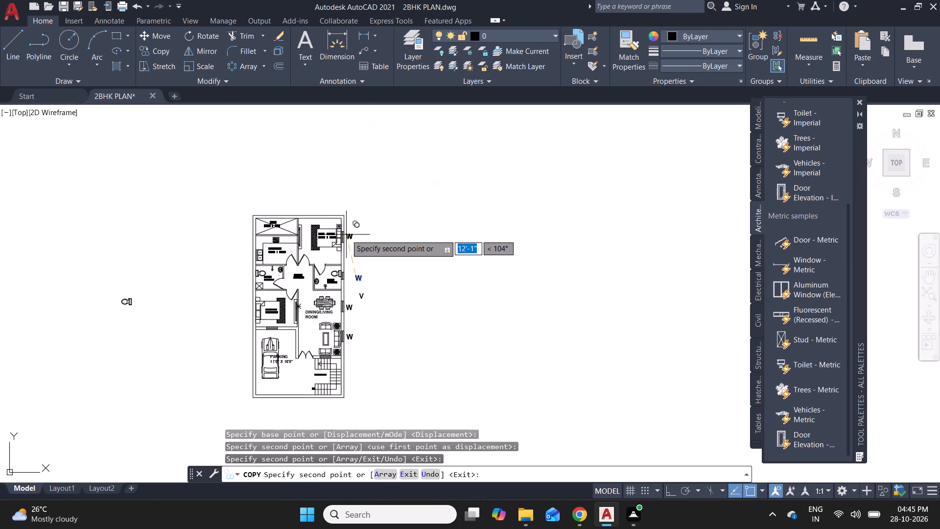
{"action": "scroll", "coordinate": [346, 235], "scroll_direction": "up", "scroll_amount": 5}
{"action": "left_click", "coordinate": [321, 234]}
{"action": "scroll", "coordinate": [453, 187], "scroll_direction": "down", "scroll_amount": 3}
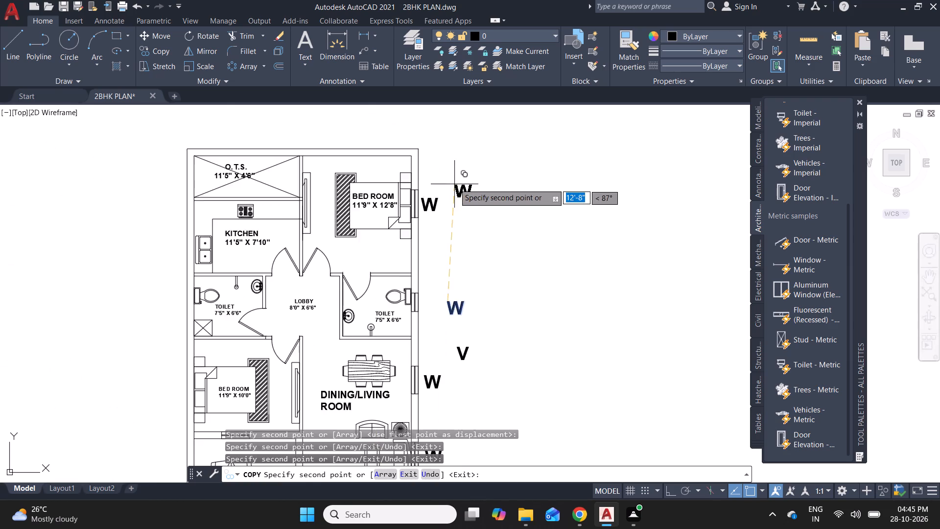
Place another W copy over the staircase, just below the end of the wall window, undo the stray extra copy and end the Copy command.
{"action": "scroll", "coordinate": [454, 184], "scroll_direction": "down", "scroll_amount": 2}
{"action": "scroll", "coordinate": [406, 314], "scroll_direction": "up", "scroll_amount": 3}
{"action": "scroll", "coordinate": [447, 332], "scroll_direction": "up", "scroll_amount": 3}
{"action": "scroll", "coordinate": [376, 234], "scroll_direction": "down", "scroll_amount": 1}
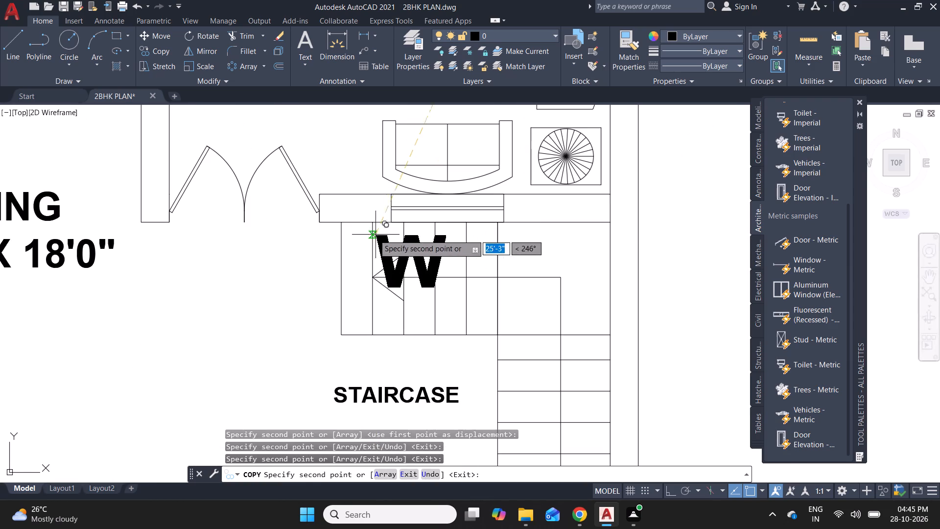
{"action": "left_click", "coordinate": [507, 224]}
{"action": "left_click", "coordinate": [529, 240]}
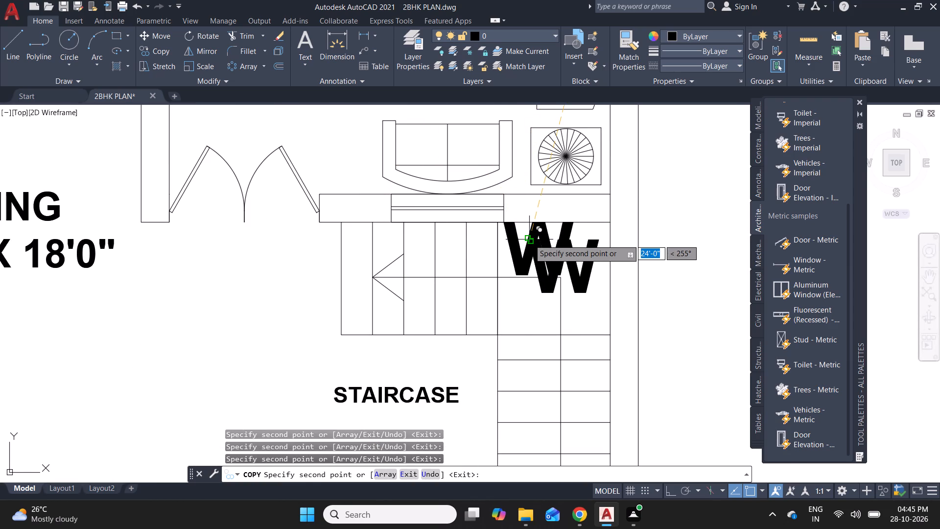
{"action": "key", "text": "ctrl+z"}
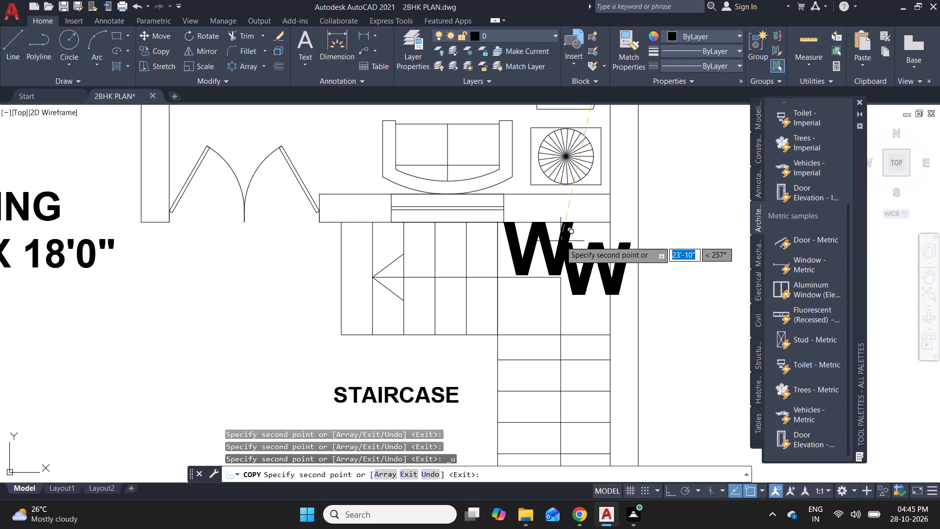
{"action": "key", "text": "Escape"}
Set the text height of the W label over the staircase to 5".
{"action": "left_click", "coordinate": [535, 243]}
{"action": "double_click", "coordinate": [535, 243]}
{"action": "key", "text": "ctrl+a"}
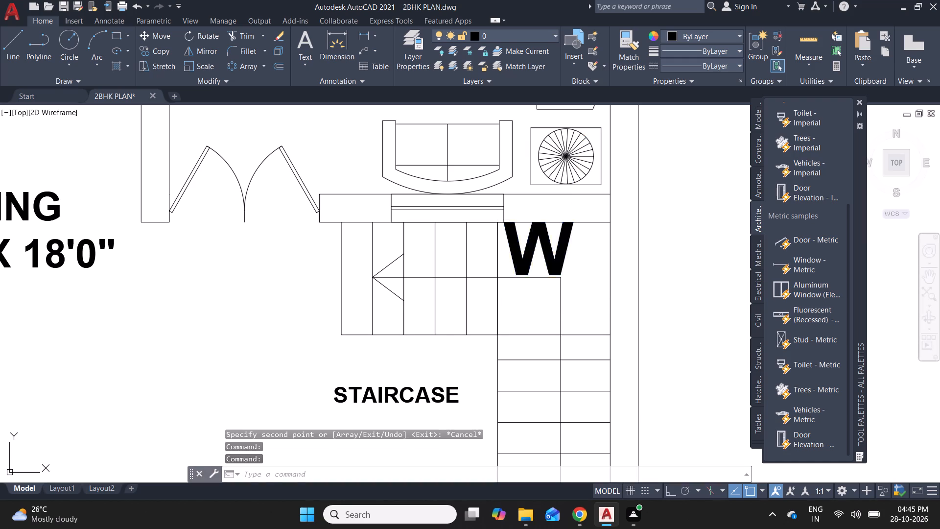
{"action": "left_click", "coordinate": [151, 51]}
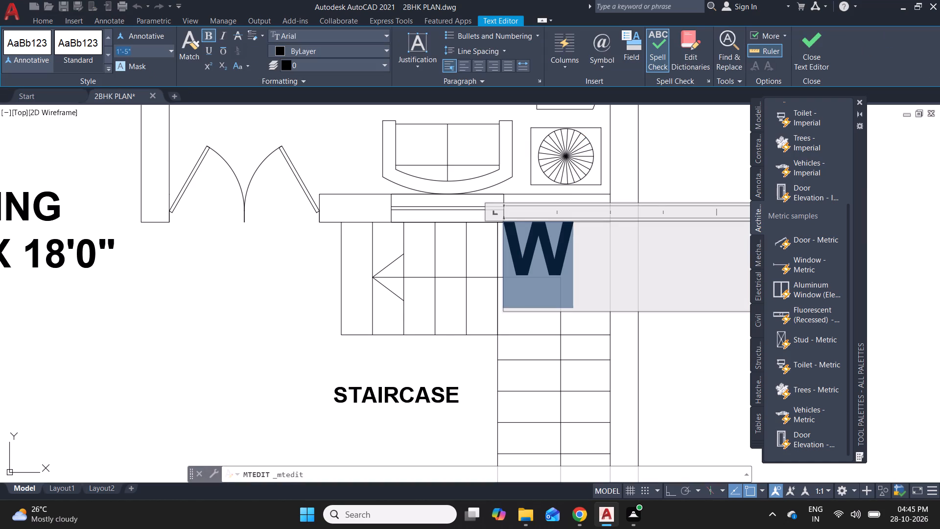
{"action": "type", "text": "5\""}
{"action": "key", "text": "Return"}
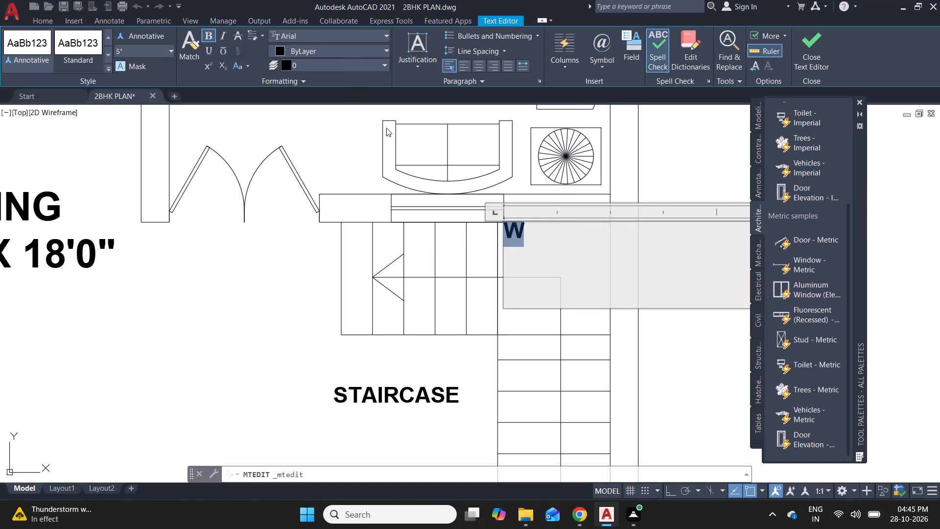
{"action": "key", "text": "Escape"}
{"action": "left_click", "coordinate": [503, 259]}
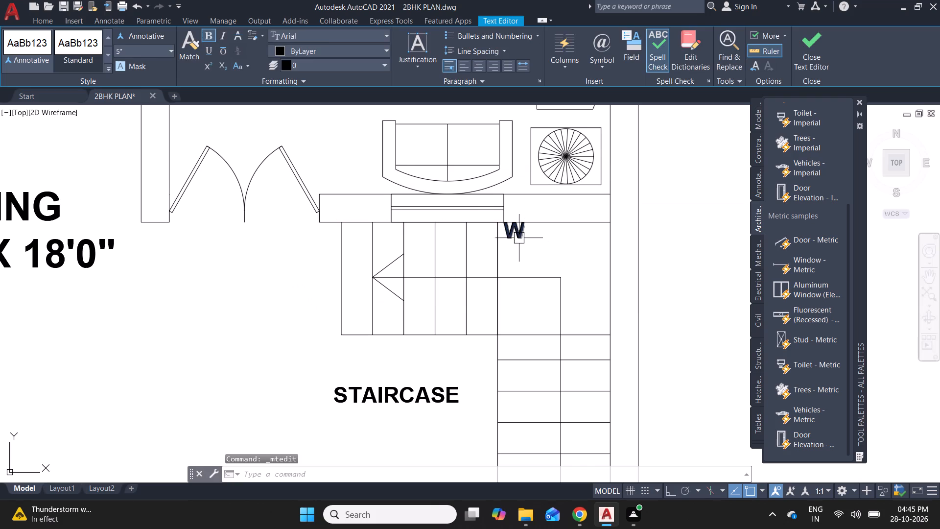
Move the small W label into the wall above the staircase, between the entrance door and the window, centred in the wall's thickness.
{"action": "left_click", "coordinate": [516, 228]}
{"action": "left_click", "coordinate": [504, 218]}
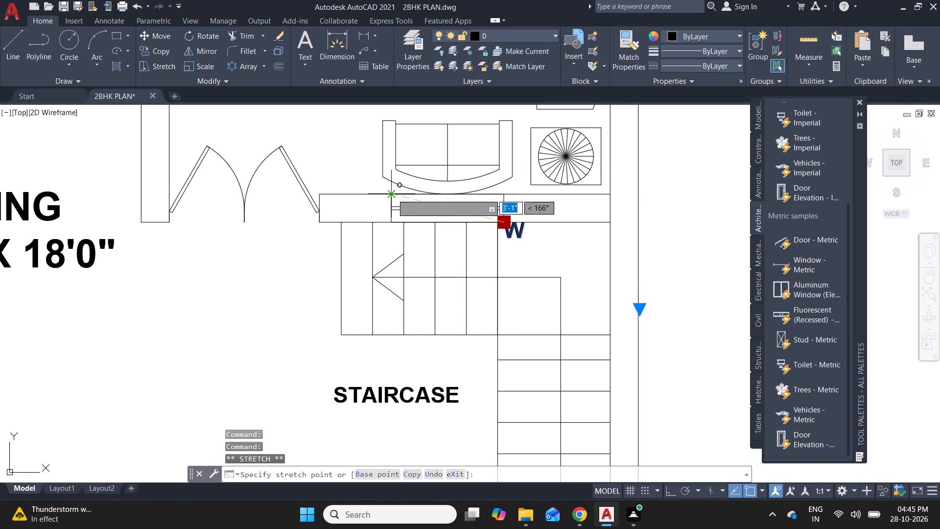
{"action": "left_click", "coordinate": [366, 200]}
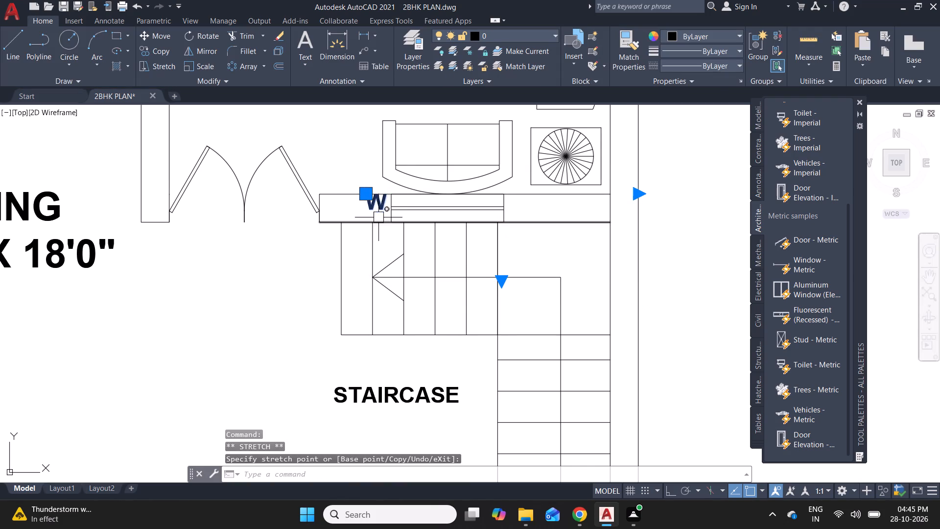
{"action": "key", "text": "Escape"}
{"action": "scroll", "coordinate": [372, 190], "scroll_direction": "up", "scroll_amount": 3}
{"action": "left_click", "coordinate": [369, 237]}
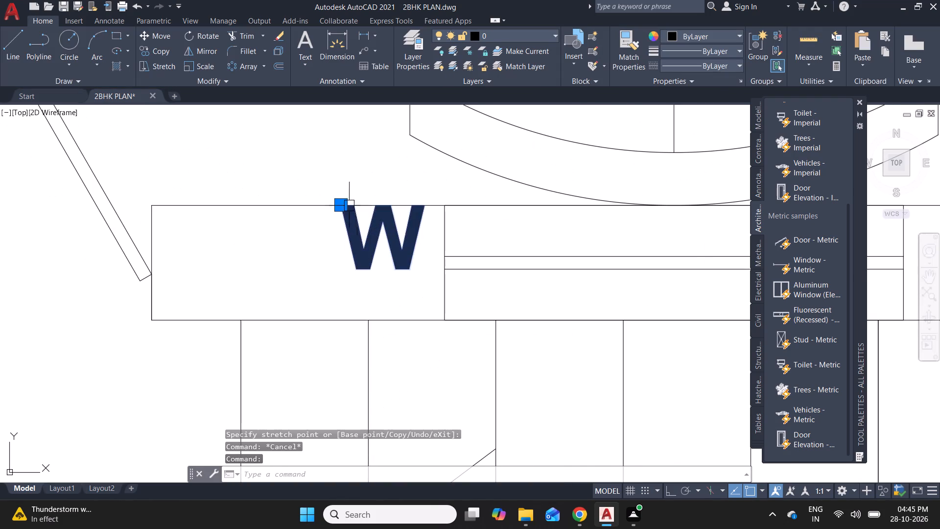
{"action": "left_click", "coordinate": [339, 202]}
{"action": "left_click", "coordinate": [343, 227]}
{"action": "key", "text": "Escape"}
{"action": "scroll", "coordinate": [321, 231], "scroll_direction": "down", "scroll_amount": 2}
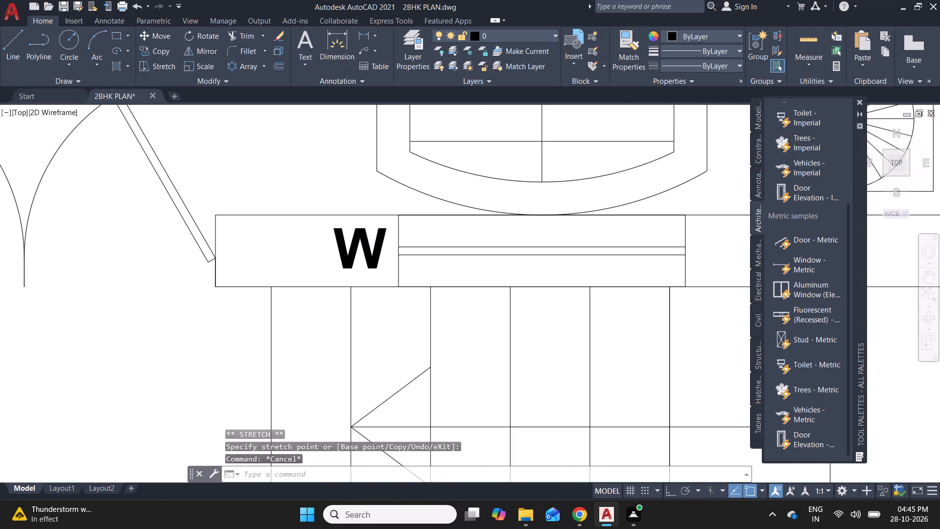
Move the loose V label to just outside the outer wall, beside the ventilator of the toilet adjoining the dining area.
{"action": "scroll", "coordinate": [321, 231], "scroll_direction": "down", "scroll_amount": 2}
{"action": "scroll", "coordinate": [405, 240], "scroll_direction": "down", "scroll_amount": 4}
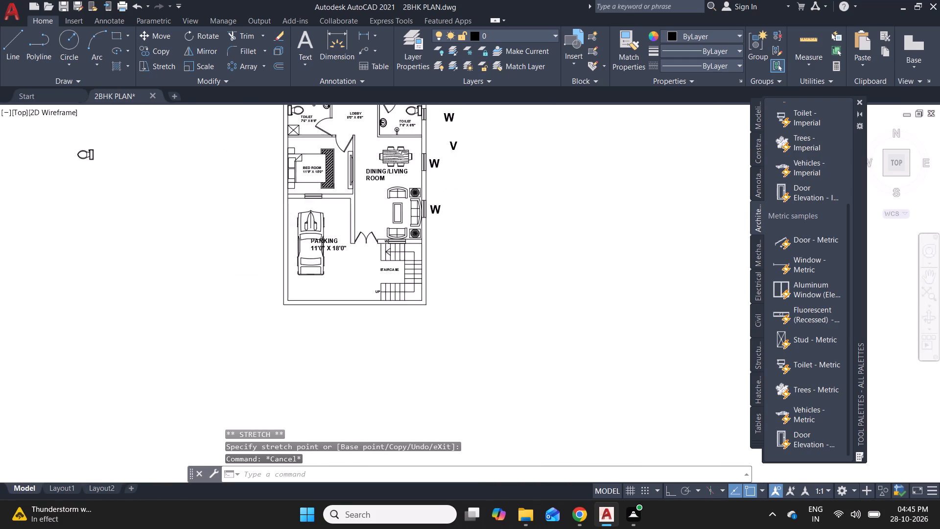
{"action": "scroll", "coordinate": [370, 279], "scroll_direction": "down", "scroll_amount": 1}
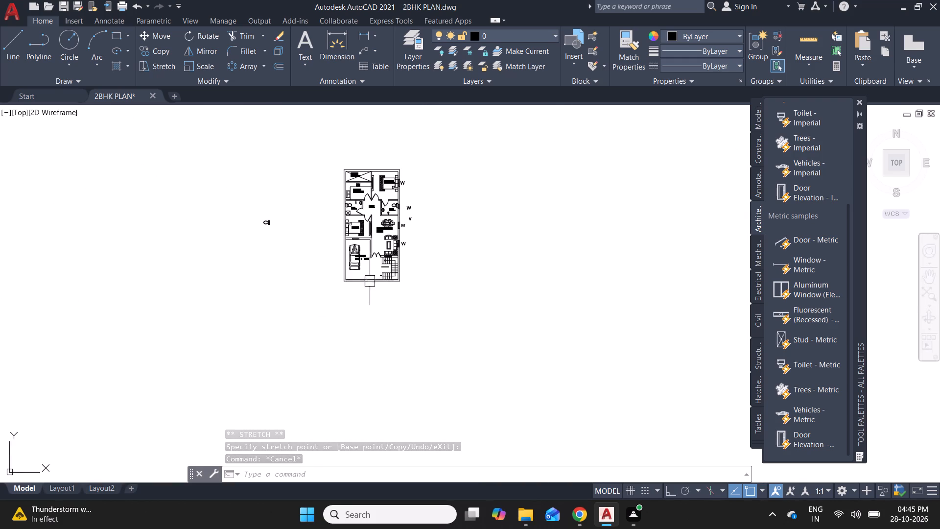
{"action": "scroll", "coordinate": [384, 182], "scroll_direction": "up", "scroll_amount": 3}
{"action": "left_click", "coordinate": [486, 333]}
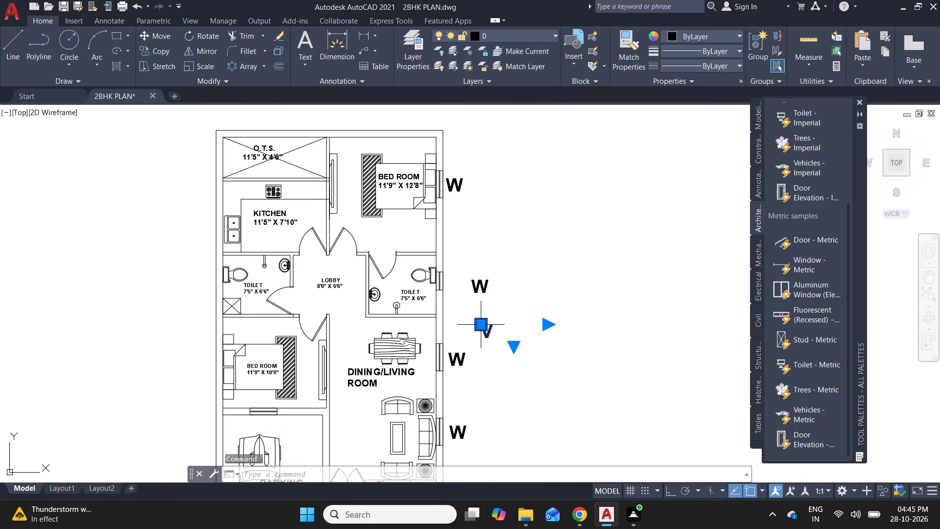
{"action": "left_click", "coordinate": [482, 328]}
{"action": "scroll", "coordinate": [447, 284], "scroll_direction": "up", "scroll_amount": 3}
{"action": "left_click", "coordinate": [435, 246]}
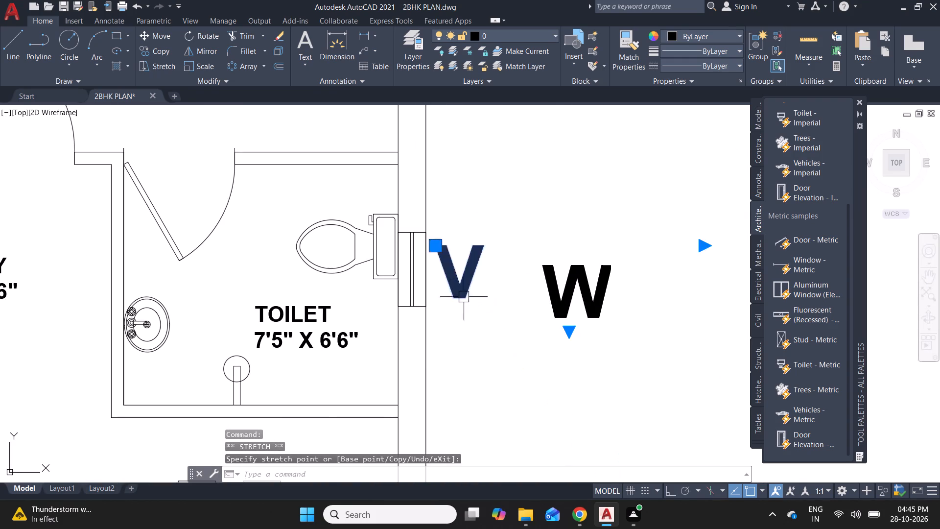
{"action": "scroll", "coordinate": [472, 314], "scroll_direction": "down", "scroll_amount": 3}
{"action": "key", "text": "Escape"}
Delete the spare W label standing outside the outer wall beyond the toilet's V label.
{"action": "left_click_drag", "start_coordinate": [494, 277], "coordinate": [575, 381]}
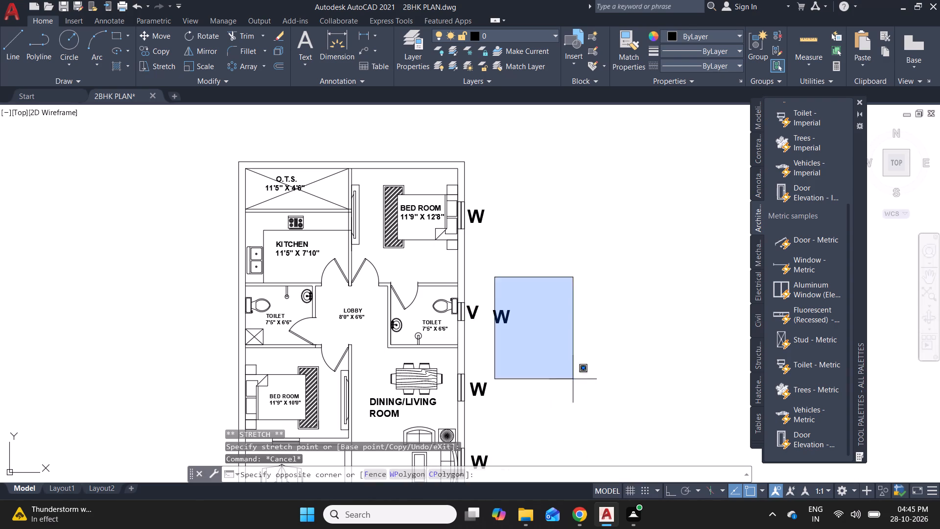
{"action": "left_click_drag", "start_coordinate": [575, 381], "coordinate": [499, 312]}
{"action": "left_click_drag", "start_coordinate": [508, 338], "coordinate": [506, 331]}
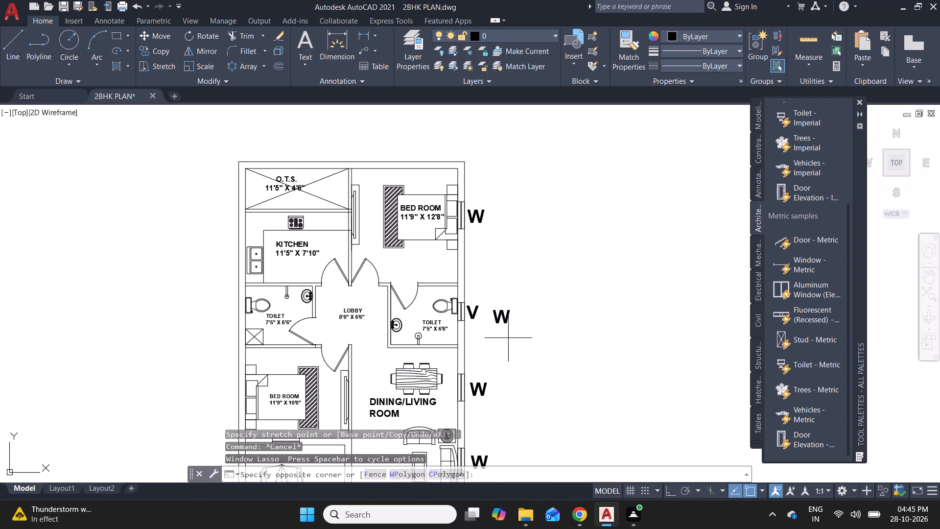
{"action": "left_click", "coordinate": [504, 319]}
{"action": "key", "text": "Delete"}
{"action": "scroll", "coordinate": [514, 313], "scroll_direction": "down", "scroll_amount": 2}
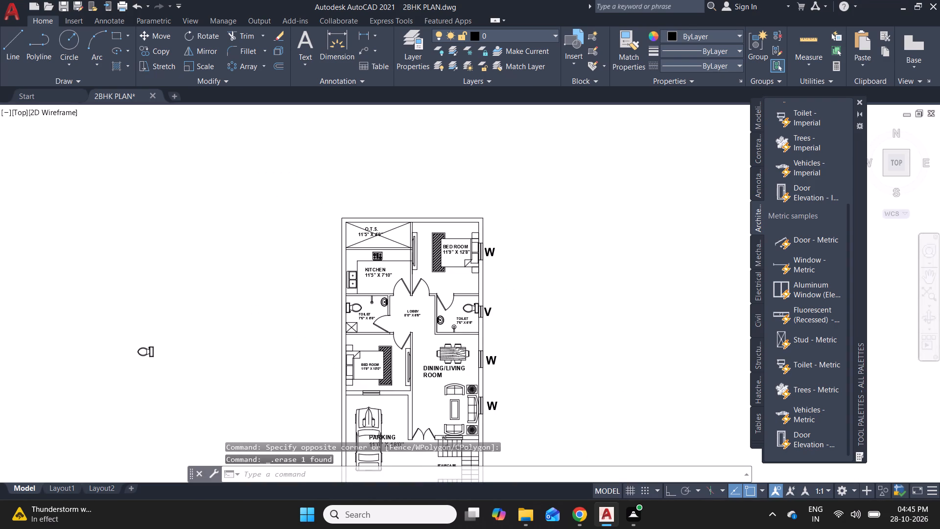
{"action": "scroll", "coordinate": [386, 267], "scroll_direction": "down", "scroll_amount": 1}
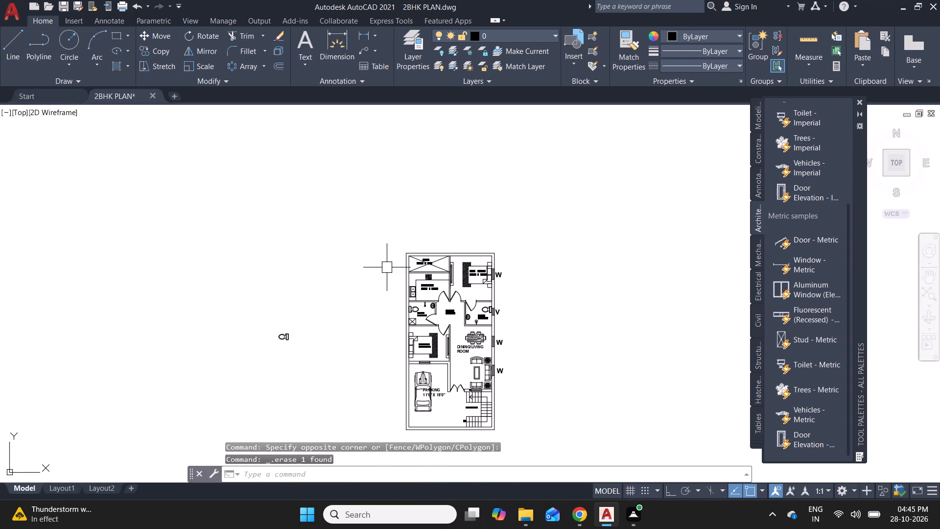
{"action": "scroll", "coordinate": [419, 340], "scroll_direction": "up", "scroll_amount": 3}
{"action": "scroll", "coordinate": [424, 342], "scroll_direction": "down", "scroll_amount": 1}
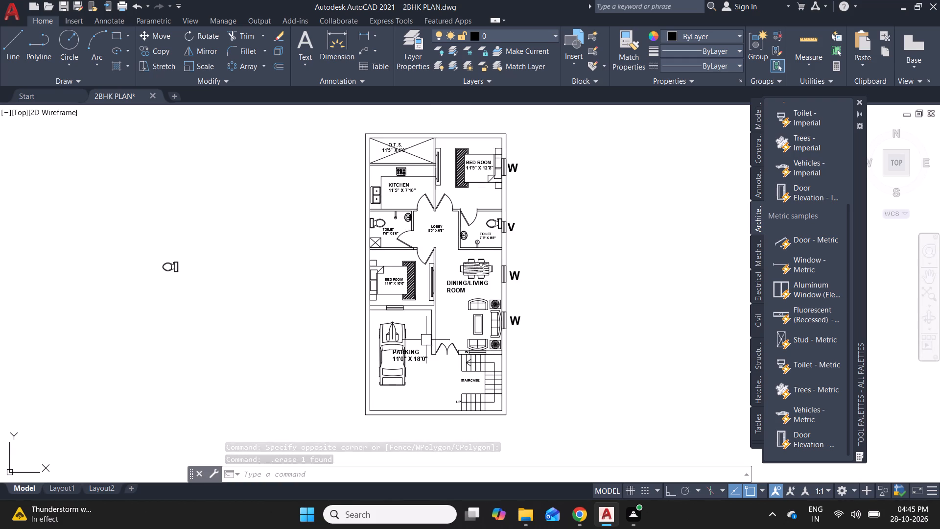
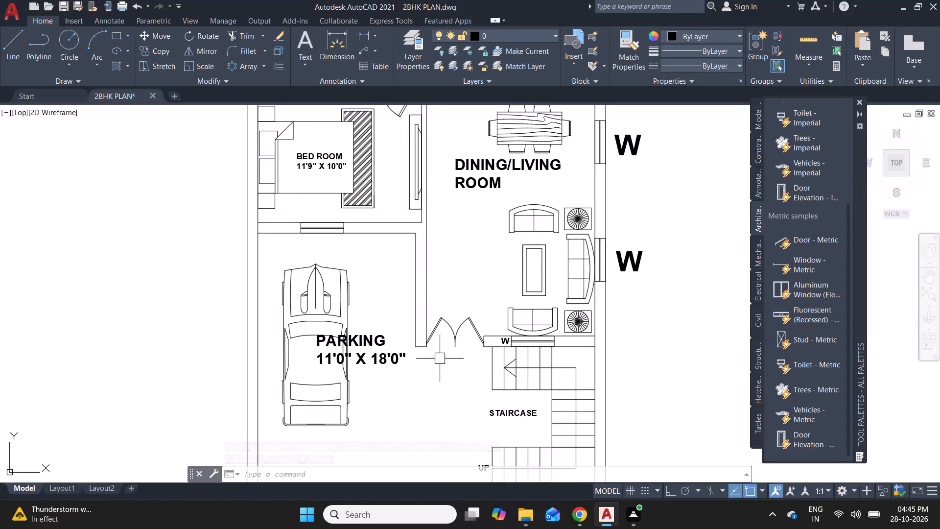
Draw a 9" line across the thickness of the plan's bottom outer wall, between the parked car and the staircase.
{"action": "scroll", "coordinate": [440, 359], "scroll_direction": "down", "scroll_amount": 1}
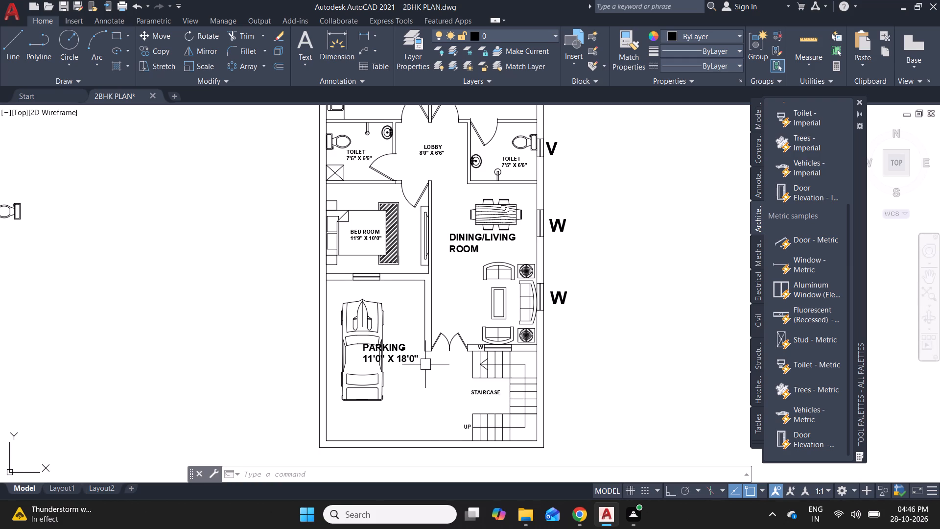
{"action": "scroll", "coordinate": [383, 361], "scroll_direction": "down", "scroll_amount": 2}
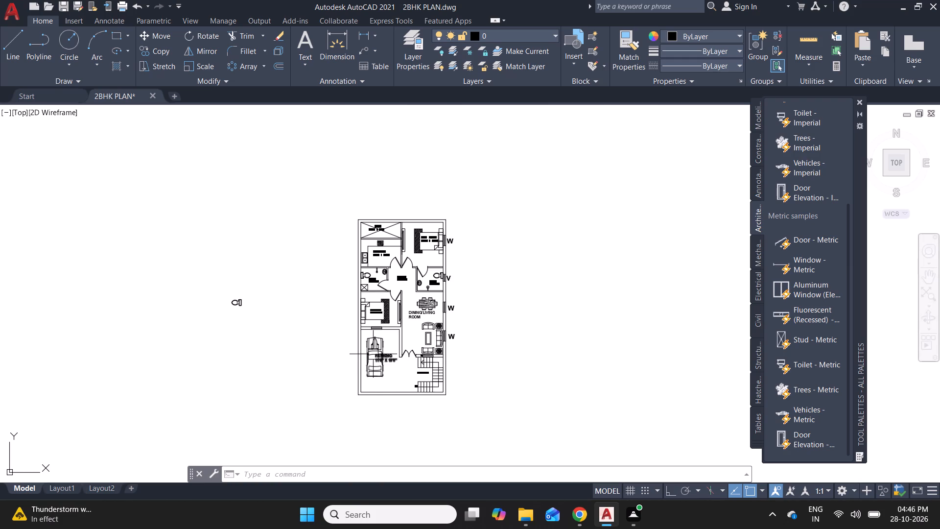
{"action": "scroll", "coordinate": [373, 407], "scroll_direction": "up", "scroll_amount": 3}
{"action": "key", "text": "Escape"}
{"action": "key", "text": "Escape"}
{"action": "key", "text": "l"}
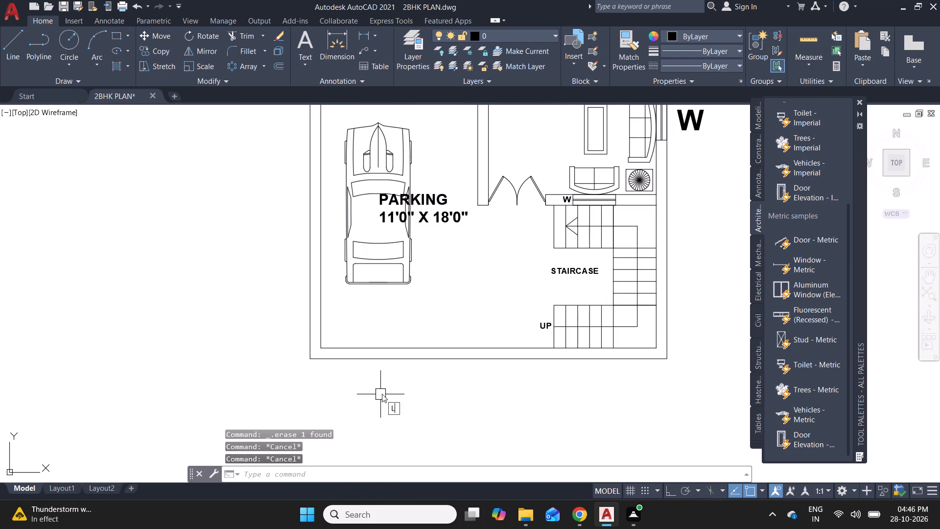
{"action": "key", "text": "space"}
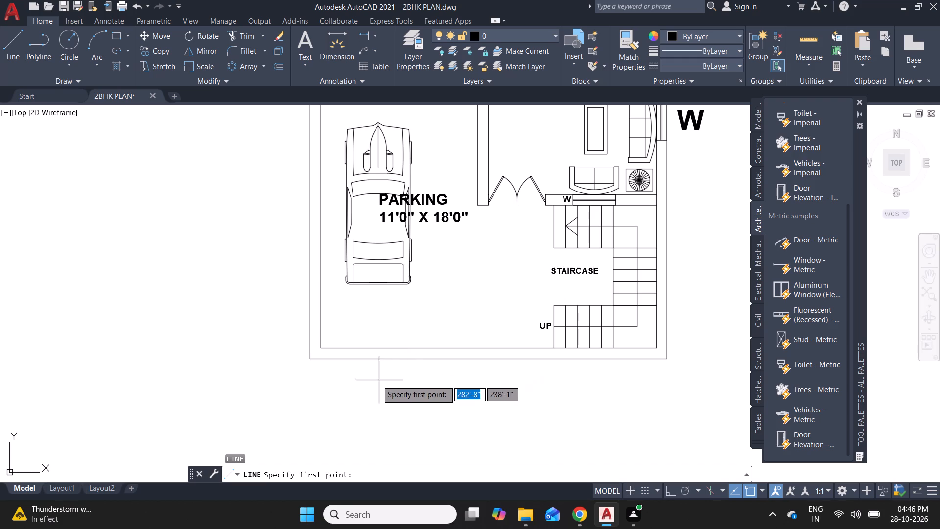
{"action": "left_click", "coordinate": [437, 361]}
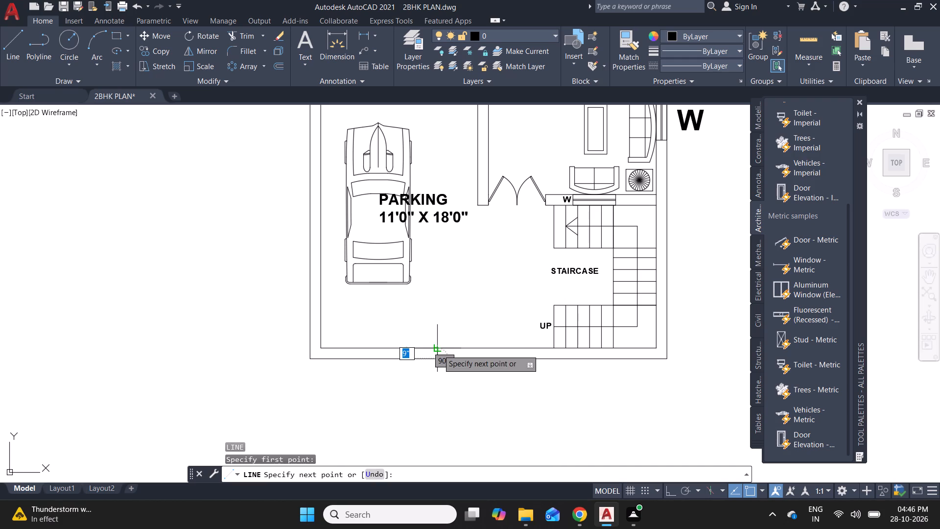
{"action": "scroll", "coordinate": [438, 351], "scroll_direction": "up", "scroll_amount": 3}
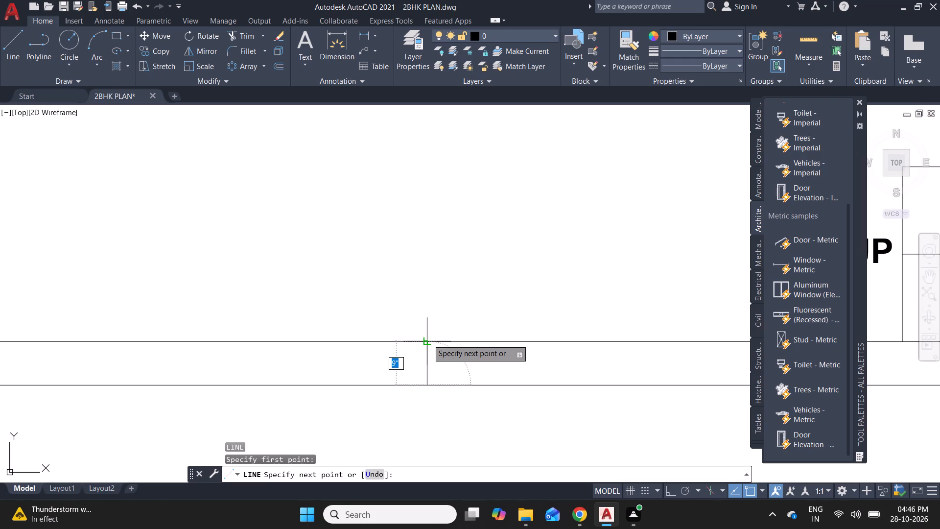
{"action": "left_click", "coordinate": [428, 339]}
{"action": "key", "text": "Escape"}
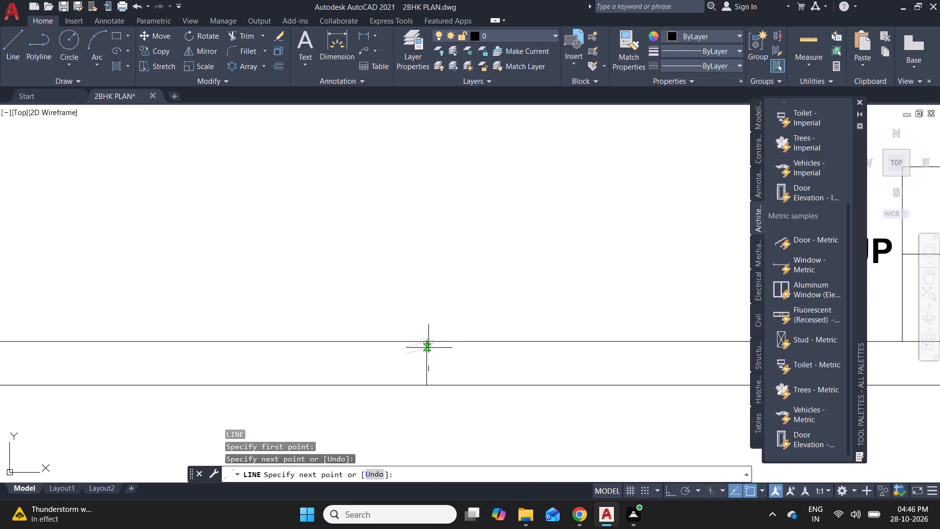
Draw a 9" line across the bottom wall from the parking area's inner corner, beside the car, to the outer wall line.
{"action": "scroll", "coordinate": [458, 370], "scroll_direction": "down", "scroll_amount": 2}
{"action": "key", "text": "l"}
{"action": "key", "text": "space"}
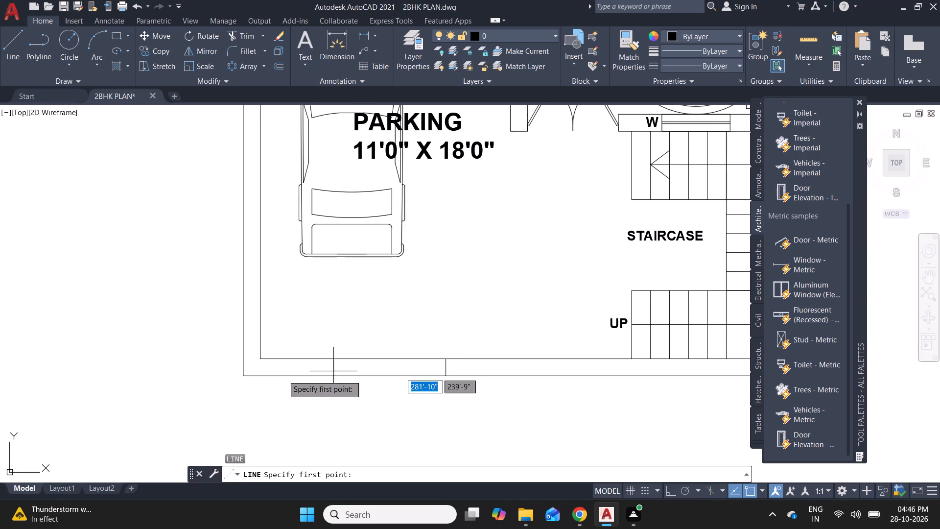
{"action": "left_click", "coordinate": [262, 360]}
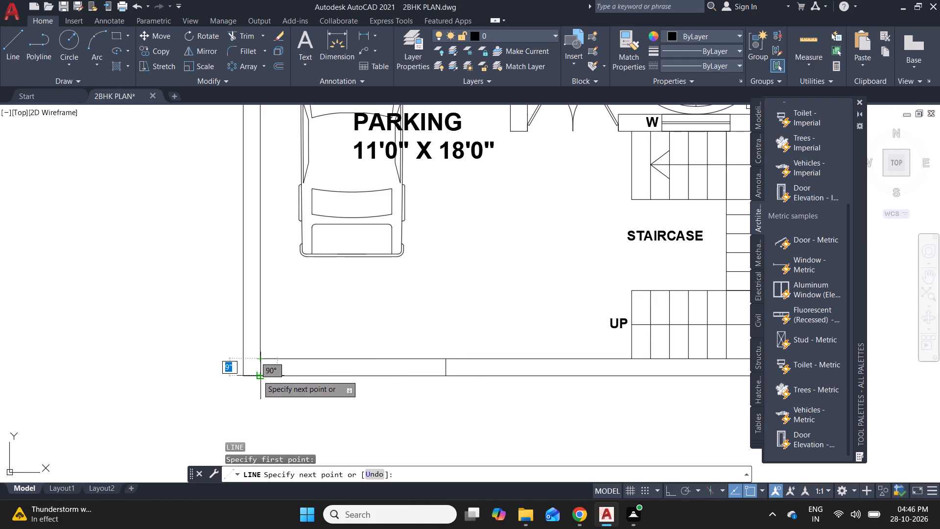
{"action": "scroll", "coordinate": [257, 375], "scroll_direction": "up", "scroll_amount": 3}
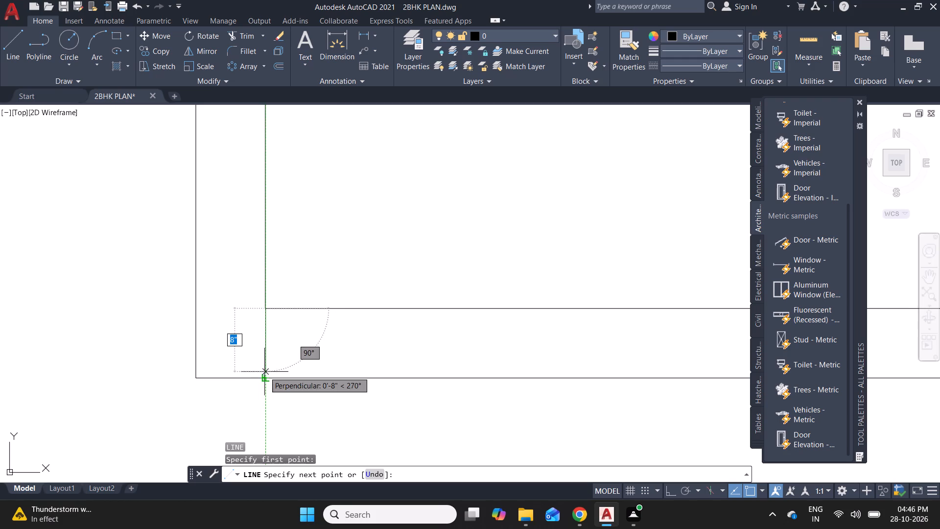
{"action": "left_click", "coordinate": [266, 377]}
{"action": "key", "text": "Escape"}
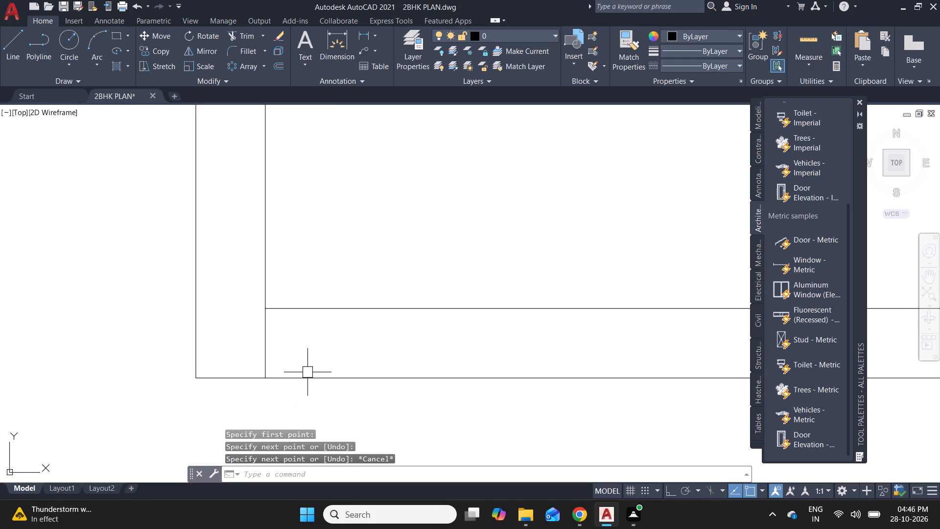
Trim the inner line of the bottom wall between the two cross lines to form the gate opening, keeping the outer line.
{"action": "type", "text": "TR"}
{"action": "key", "text": "space"}
{"action": "left_click", "coordinate": [354, 306]}
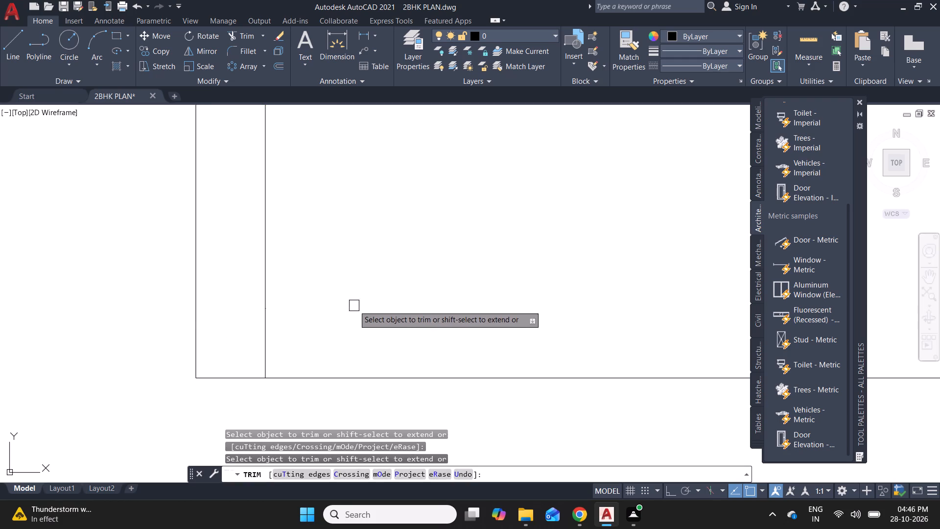
{"action": "scroll", "coordinate": [117, 285], "scroll_direction": "down", "scroll_amount": 2}
{"action": "key", "text": "ctrl+z"}
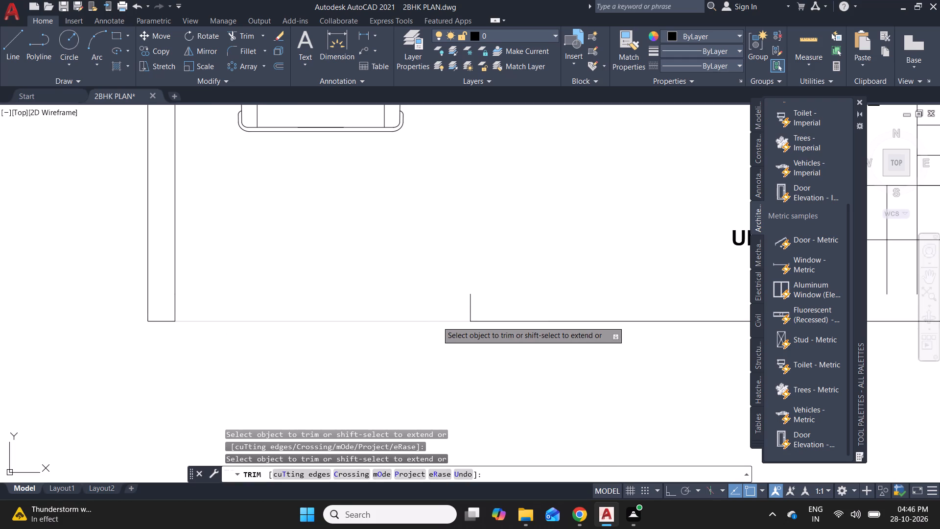
{"action": "scroll", "coordinate": [379, 320], "scroll_direction": "down", "scroll_amount": 3}
{"action": "left_click", "coordinate": [406, 320]}
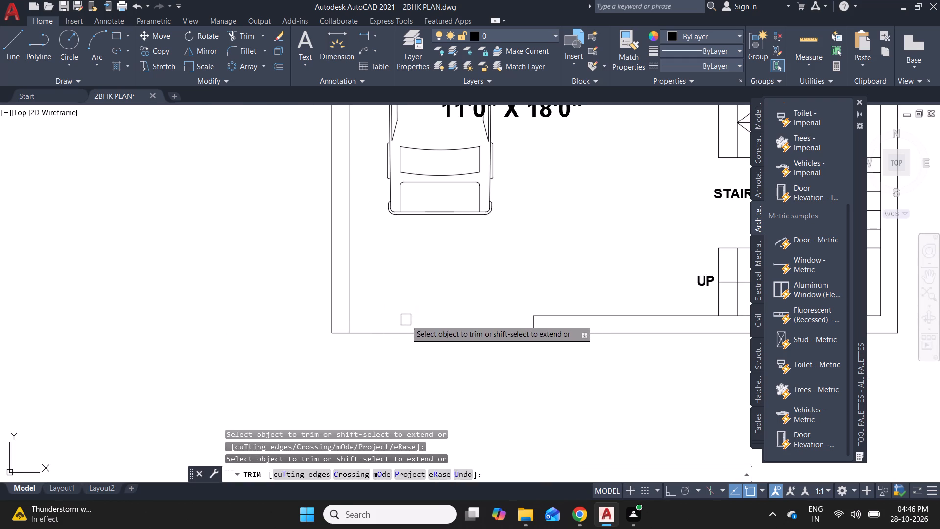
{"action": "key", "text": "Escape"}
{"action": "key", "text": "Escape"}
{"action": "key", "text": "Escape"}
{"action": "key", "text": "Escape"}
{"action": "scroll", "coordinate": [387, 326], "scroll_direction": "down", "scroll_amount": 1}
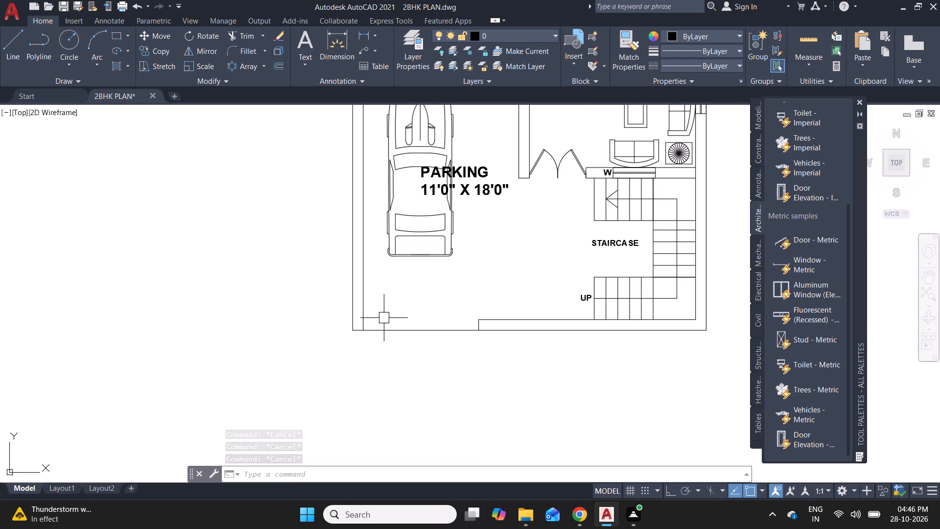
{"action": "key", "text": "Escape"}
{"action": "key", "text": "Escape"}
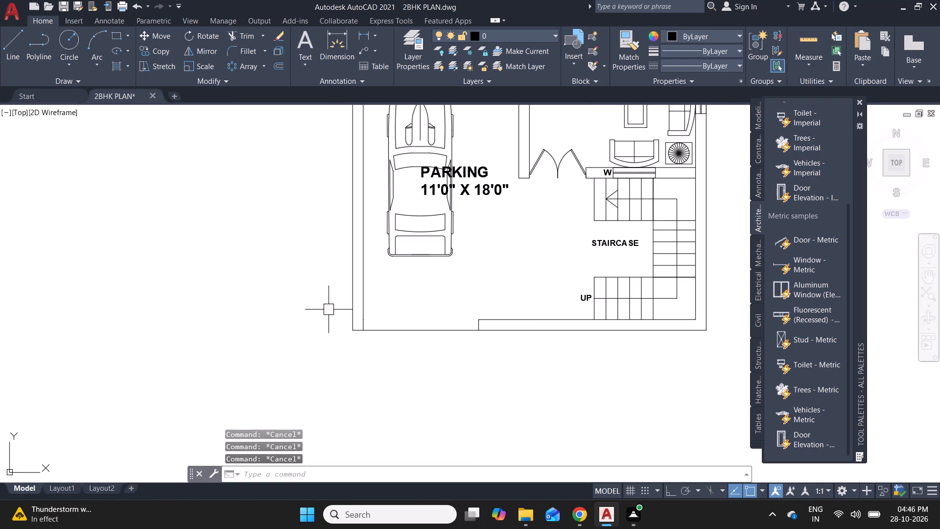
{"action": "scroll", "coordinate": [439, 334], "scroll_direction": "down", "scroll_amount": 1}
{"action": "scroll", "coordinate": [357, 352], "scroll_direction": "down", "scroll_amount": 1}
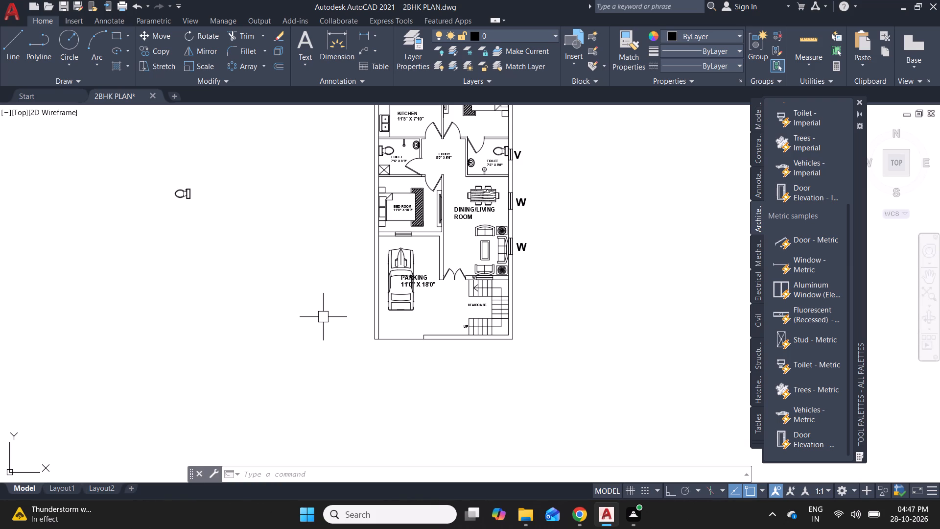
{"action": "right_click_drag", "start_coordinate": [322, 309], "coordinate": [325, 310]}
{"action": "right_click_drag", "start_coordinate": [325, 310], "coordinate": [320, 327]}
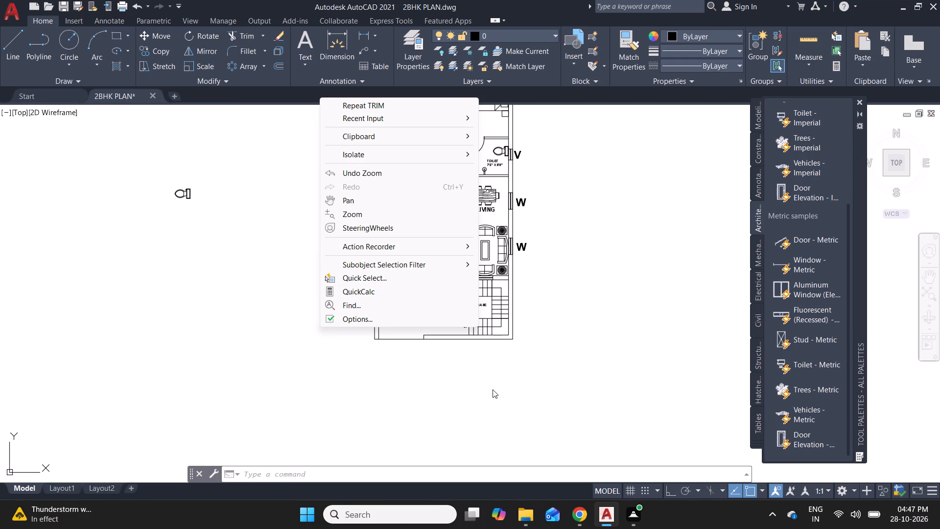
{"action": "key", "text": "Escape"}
Paste a copy of the W label in the parking area behind the car, near the opening, and change its text to GATE.
{"action": "scroll", "coordinate": [505, 411], "scroll_direction": "down", "scroll_amount": 1}
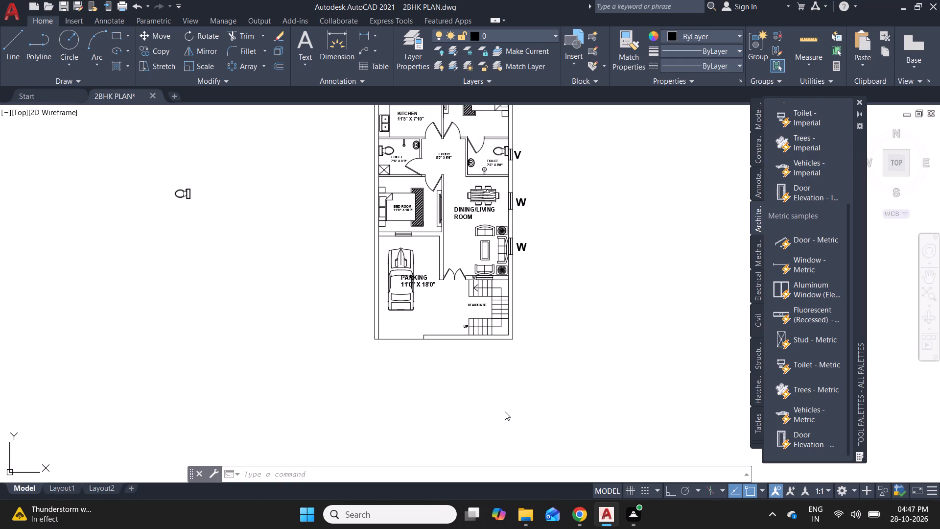
{"action": "scroll", "coordinate": [424, 370], "scroll_direction": "down", "scroll_amount": 1}
{"action": "scroll", "coordinate": [428, 366], "scroll_direction": "up", "scroll_amount": 3}
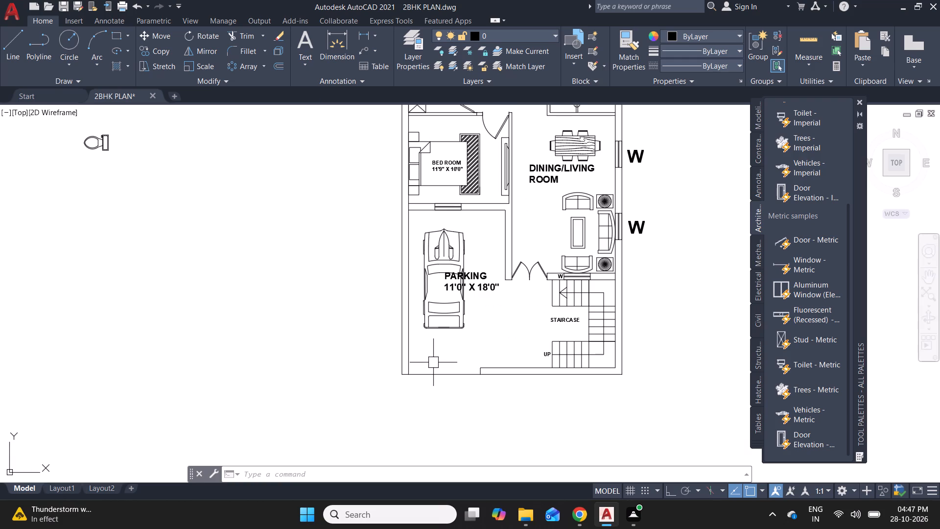
{"action": "key", "text": "ctrl+v"}
{"action": "left_click", "coordinate": [432, 361]}
{"action": "triple_click", "coordinate": [440, 358]}
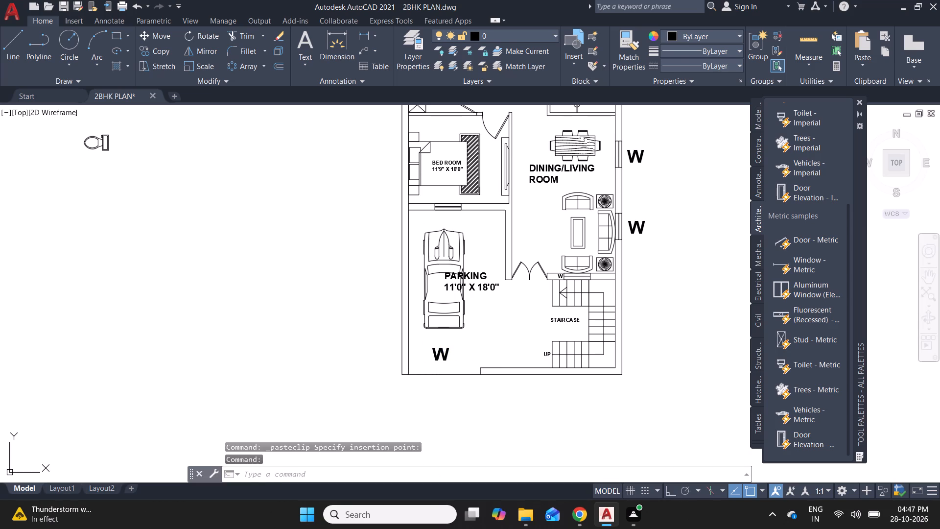
{"action": "key", "text": "ctrl+a"}
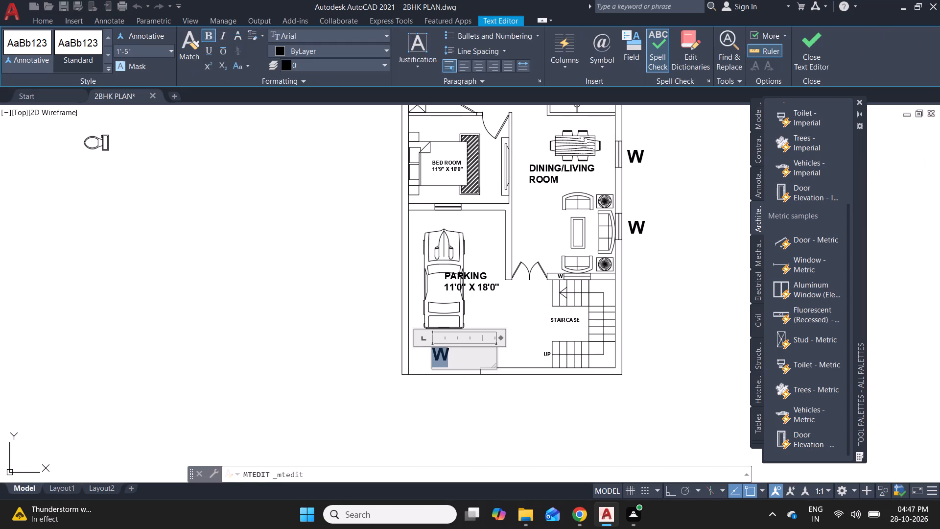
{"action": "type", "text": "GATE"}
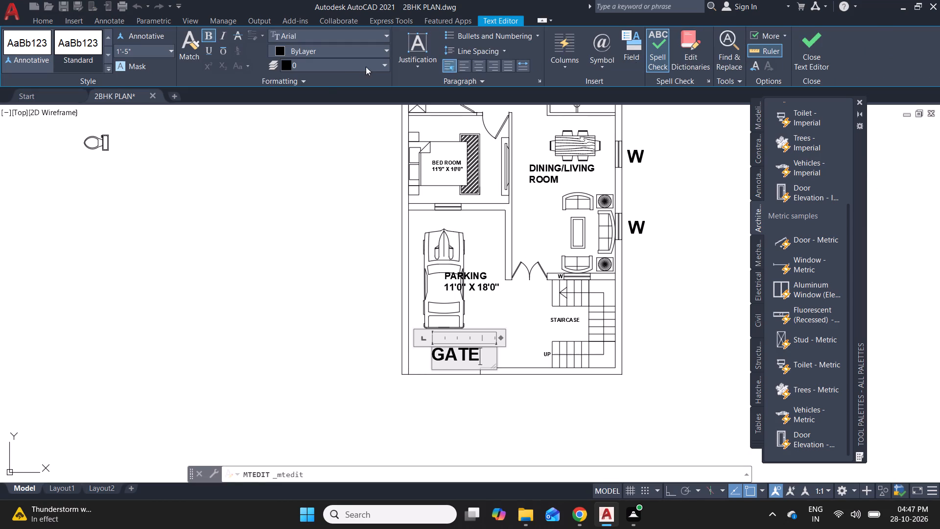
Choose red 205,32,39 as the text colour, put the GATE label on the Defpoints layer and finish the text edit.
{"action": "left_click", "coordinate": [349, 50]}
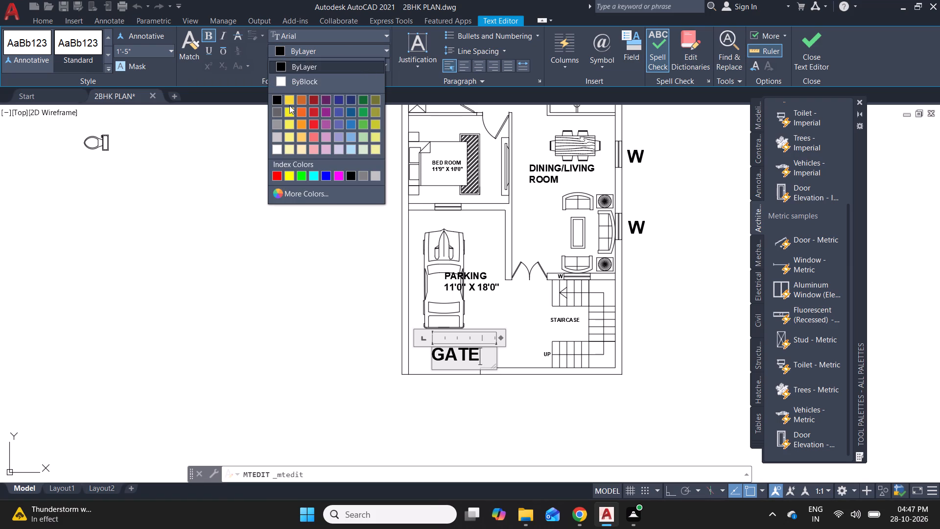
{"action": "left_click", "coordinate": [314, 113]}
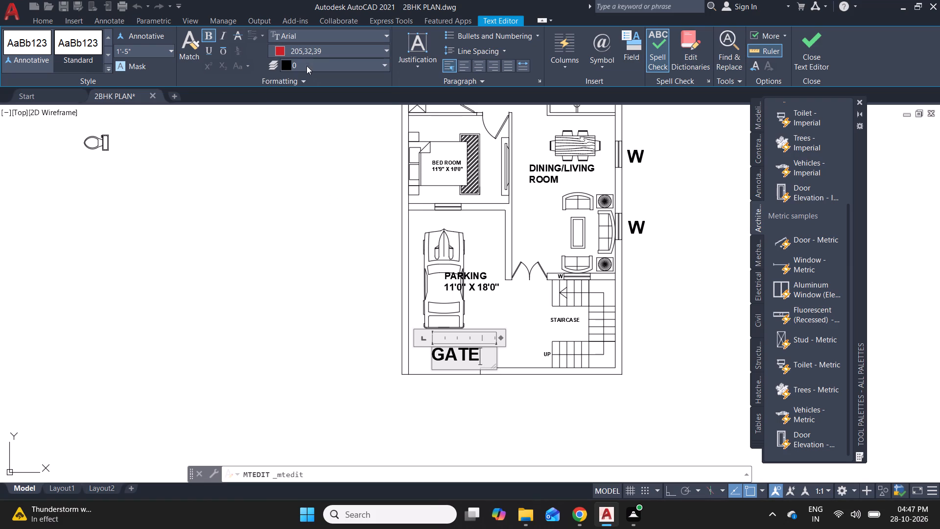
{"action": "left_click", "coordinate": [320, 70]}
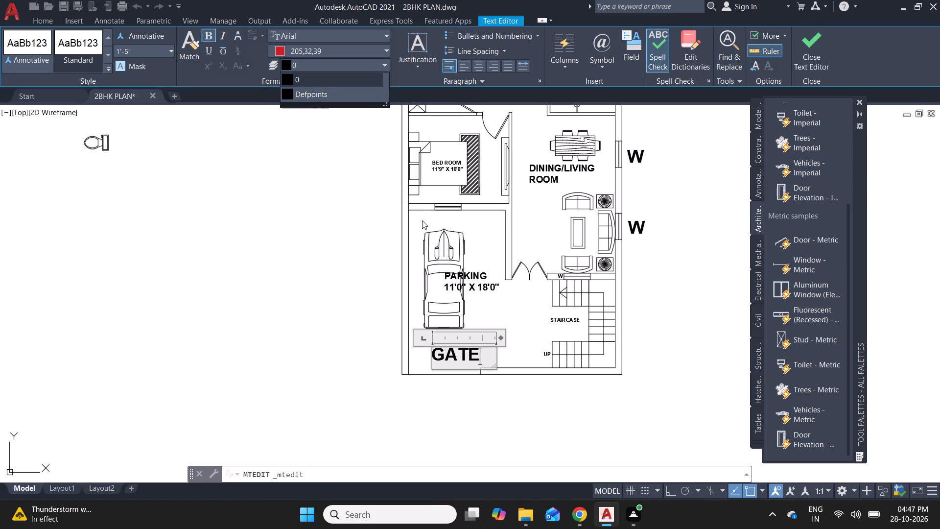
{"action": "key", "text": "Escape"}
{"action": "left_click", "coordinate": [506, 359]}
Set the colour of the GATE label's layer, Defpoints, to index colour red.
{"action": "left_click", "coordinate": [444, 352]}
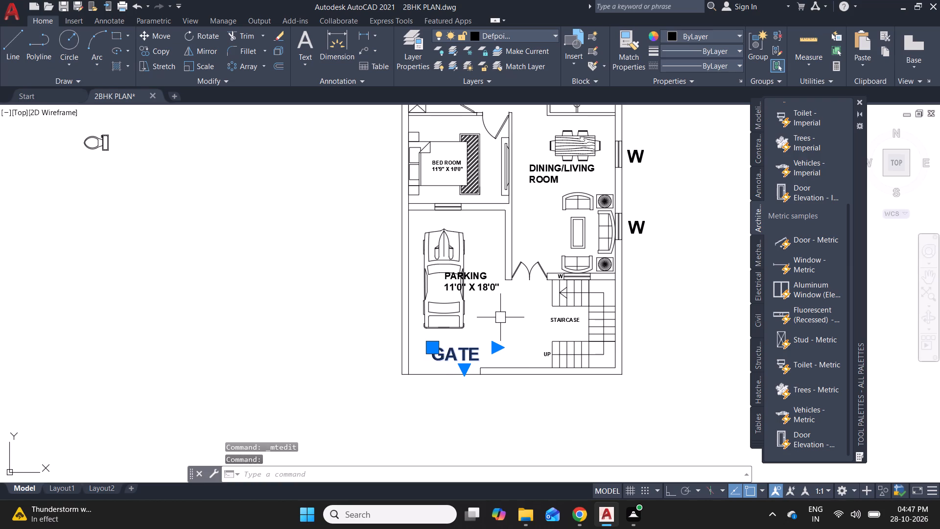
{"action": "key", "text": "grave"}
{"action": "left_click", "coordinate": [522, 35]}
{"action": "left_click", "coordinate": [527, 39]}
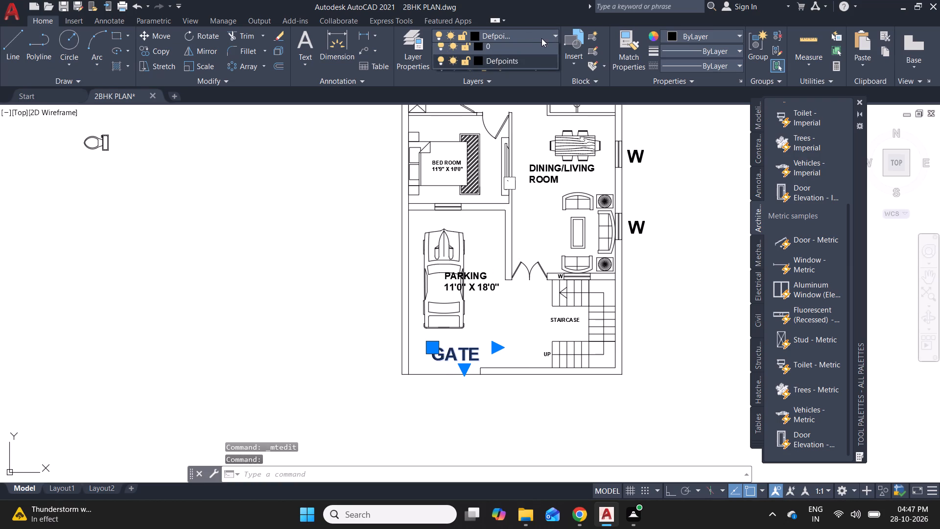
{"action": "left_click", "coordinate": [474, 65]}
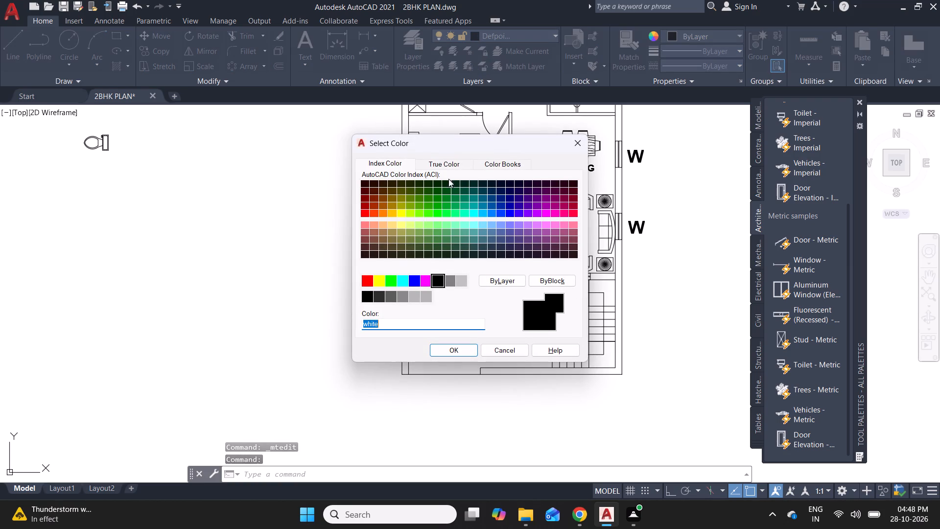
{"action": "left_click", "coordinate": [366, 282]}
{"action": "left_click", "coordinate": [455, 352]}
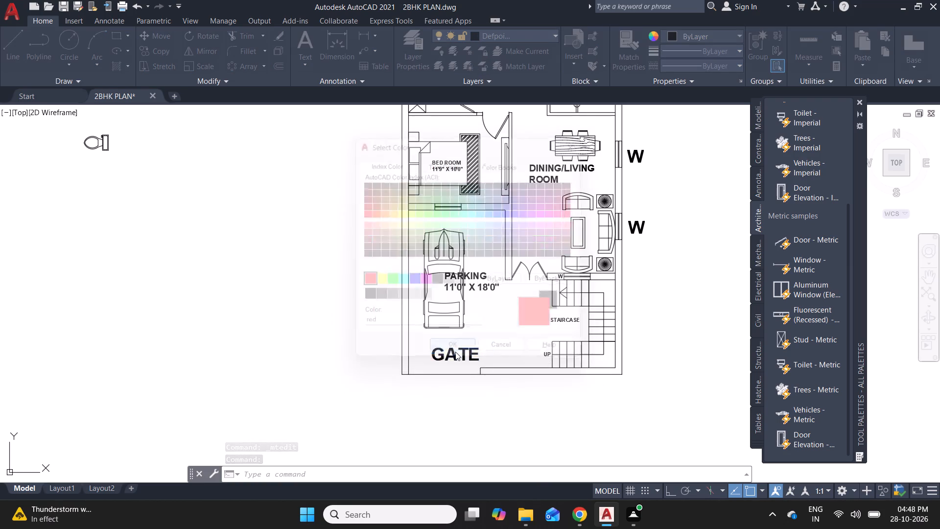
{"action": "key", "text": "Escape"}
Dimension the plan's overall width between the two outer top corners, placing the dimension line above the top wall.
{"action": "scroll", "coordinate": [257, 342], "scroll_direction": "down", "scroll_amount": 1}
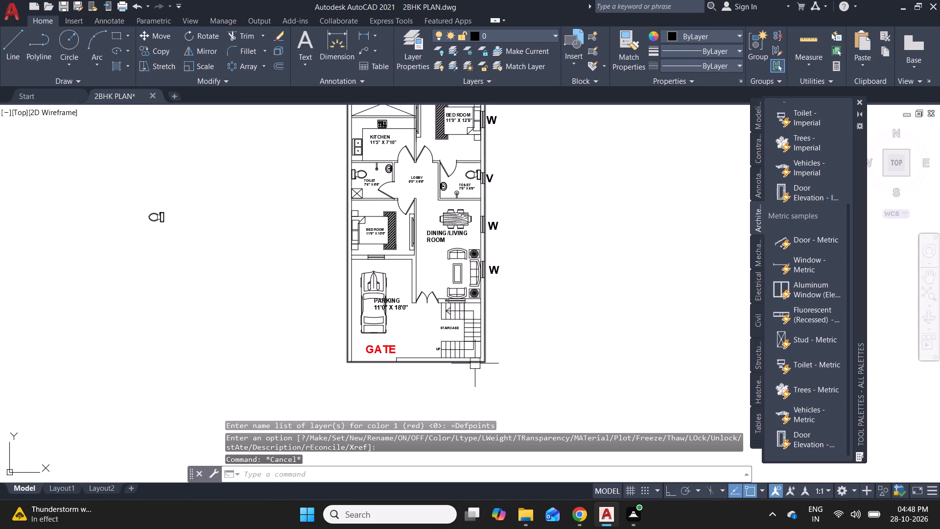
{"action": "scroll", "coordinate": [479, 357], "scroll_direction": "down", "scroll_amount": 1}
{"action": "key", "text": "Escape"}
{"action": "key", "text": "Escape"}
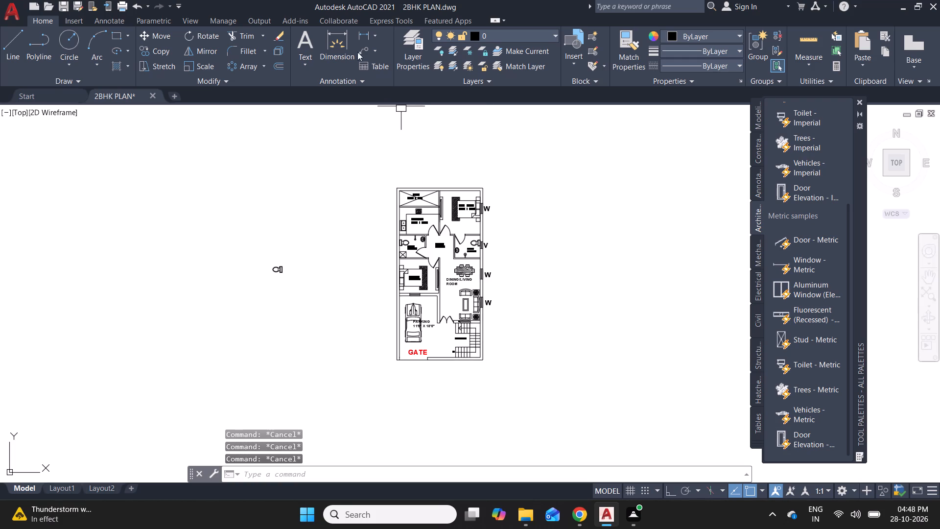
{"action": "left_click", "coordinate": [335, 42]}
{"action": "scroll", "coordinate": [409, 170], "scroll_direction": "up", "scroll_amount": 3}
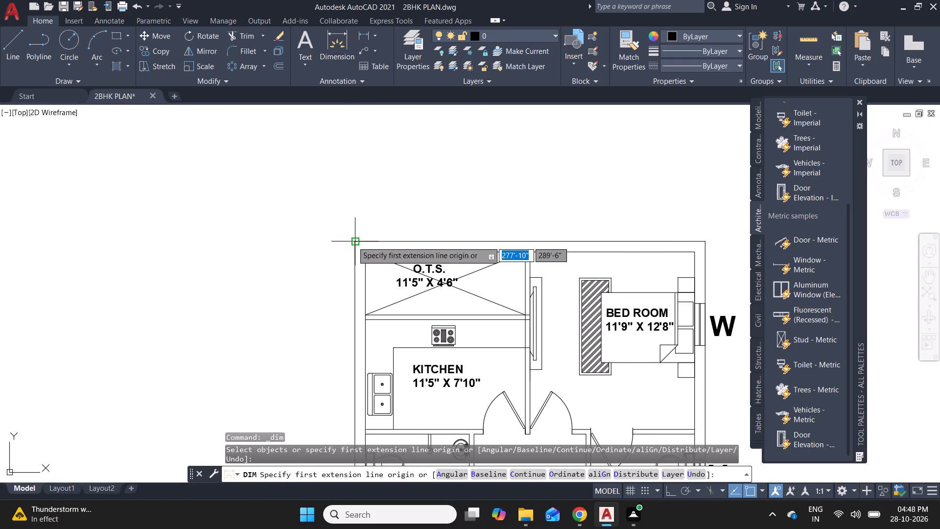
{"action": "left_click", "coordinate": [352, 240]}
{"action": "scroll", "coordinate": [284, 220], "scroll_direction": "down", "scroll_amount": 1}
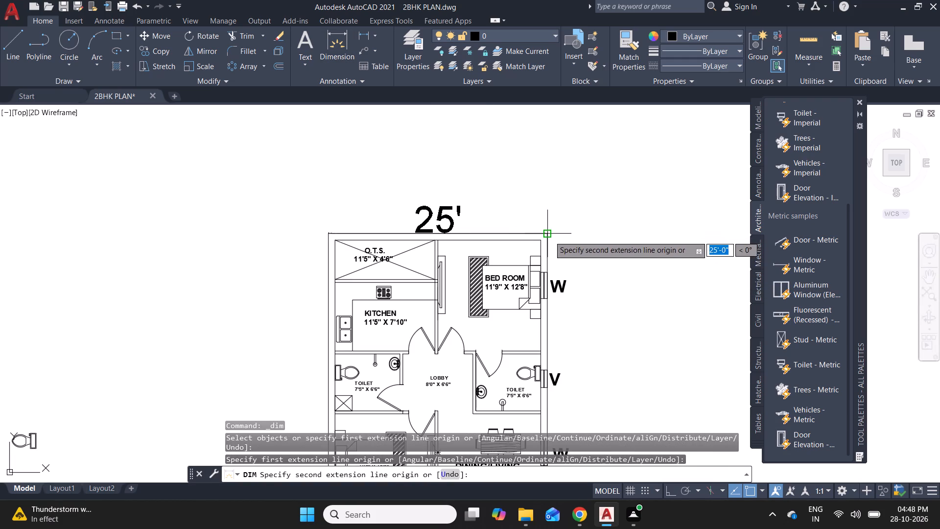
{"action": "left_click", "coordinate": [549, 234]}
{"action": "left_click", "coordinate": [550, 209]}
{"action": "key", "text": "Escape"}
Dimension the plan's overall length between the outer top-left and bottom-left corners, placing the dimension line outside the left wall.
{"action": "key", "text": "space"}
{"action": "scroll", "coordinate": [369, 173], "scroll_direction": "down", "scroll_amount": 1}
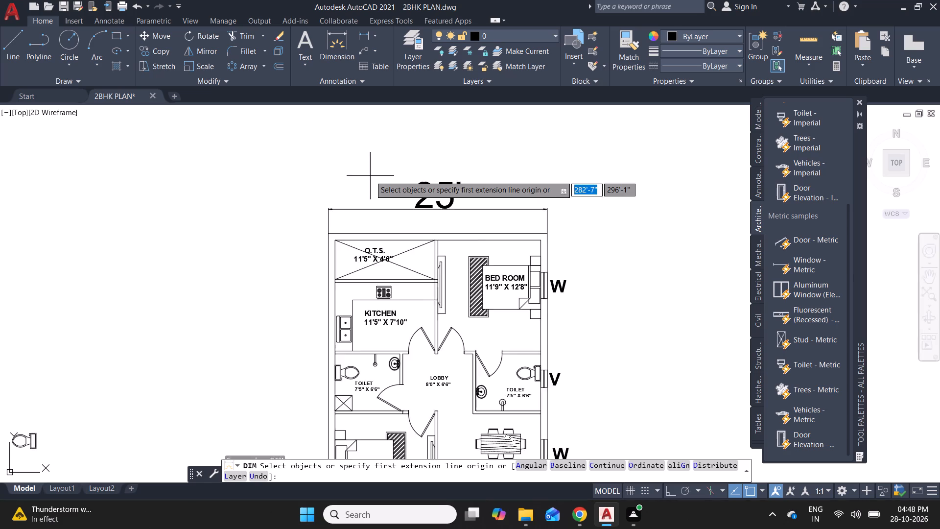
{"action": "scroll", "coordinate": [368, 170], "scroll_direction": "down", "scroll_amount": 1}
{"action": "scroll", "coordinate": [342, 203], "scroll_direction": "up", "scroll_amount": 3}
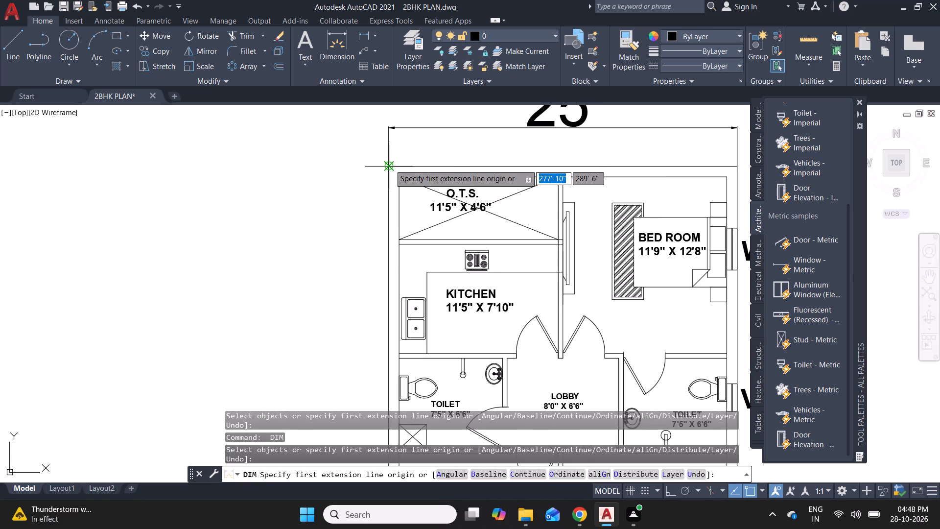
{"action": "left_click", "coordinate": [390, 164]}
{"action": "scroll", "coordinate": [334, 149], "scroll_direction": "down", "scroll_amount": 2}
{"action": "scroll", "coordinate": [319, 332], "scroll_direction": "down", "scroll_amount": 1}
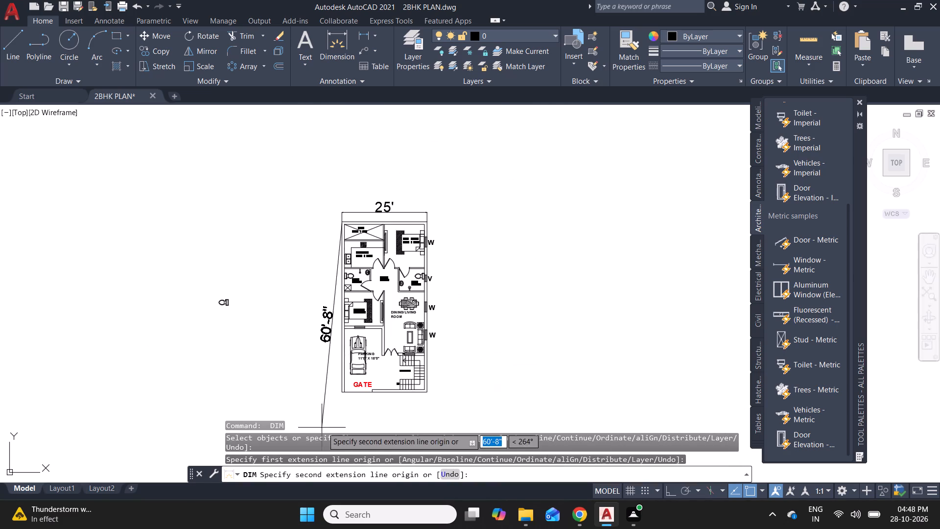
{"action": "scroll", "coordinate": [323, 428], "scroll_direction": "up", "scroll_amount": 2}
{"action": "left_click", "coordinate": [367, 338]}
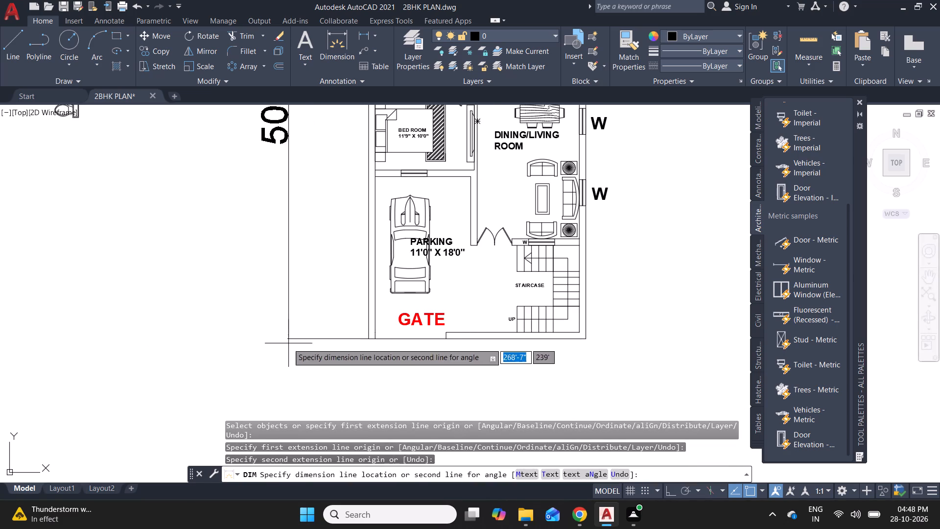
{"action": "left_click", "coordinate": [287, 343]}
{"action": "scroll", "coordinate": [347, 389], "scroll_direction": "down", "scroll_amount": 1}
{"action": "key", "text": "Escape"}
Save the dimensioned drawing under its current file name.
{"action": "scroll", "coordinate": [343, 391], "scroll_direction": "down", "scroll_amount": 2}
{"action": "scroll", "coordinate": [371, 253], "scroll_direction": "up", "scroll_amount": 2}
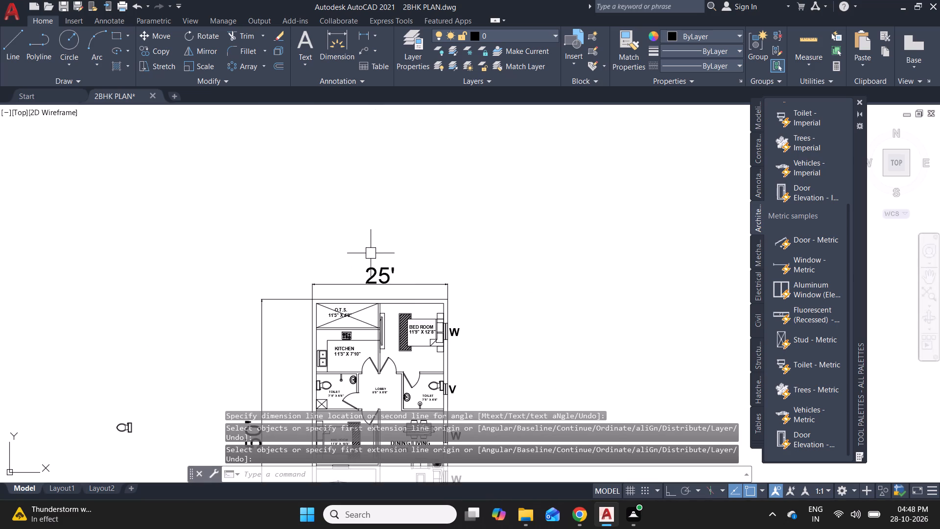
{"action": "scroll", "coordinate": [371, 253], "scroll_direction": "down", "scroll_amount": 1}
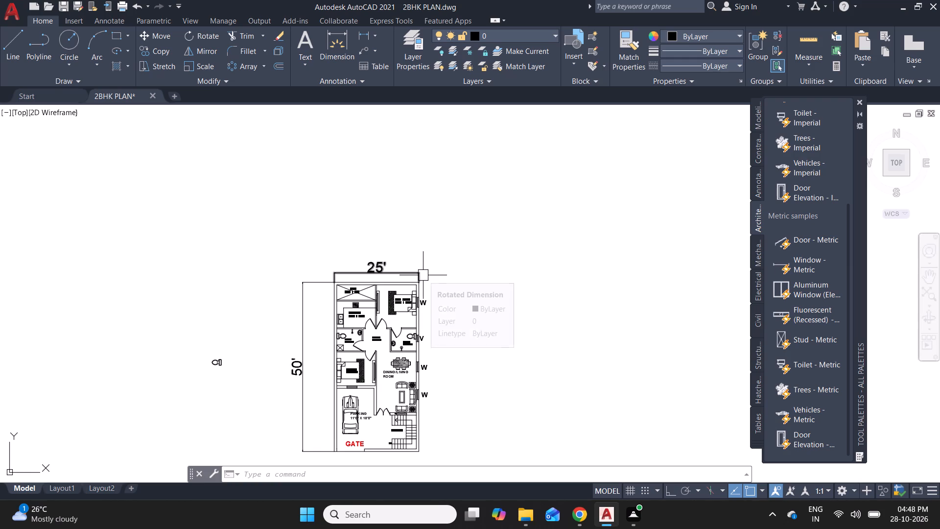
{"action": "scroll", "coordinate": [482, 284], "scroll_direction": "down", "scroll_amount": 1}
{"action": "scroll", "coordinate": [416, 421], "scroll_direction": "up", "scroll_amount": 1}
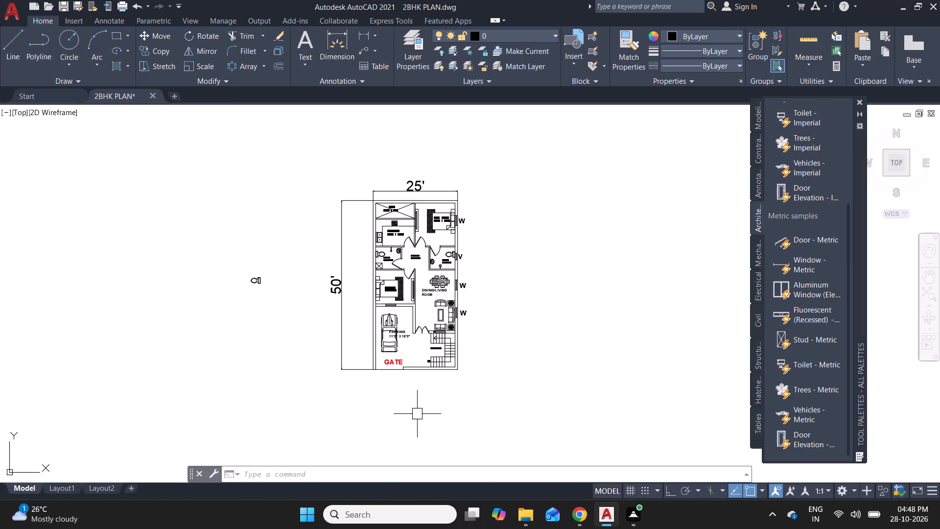
{"action": "key", "text": "ctrl+s"}
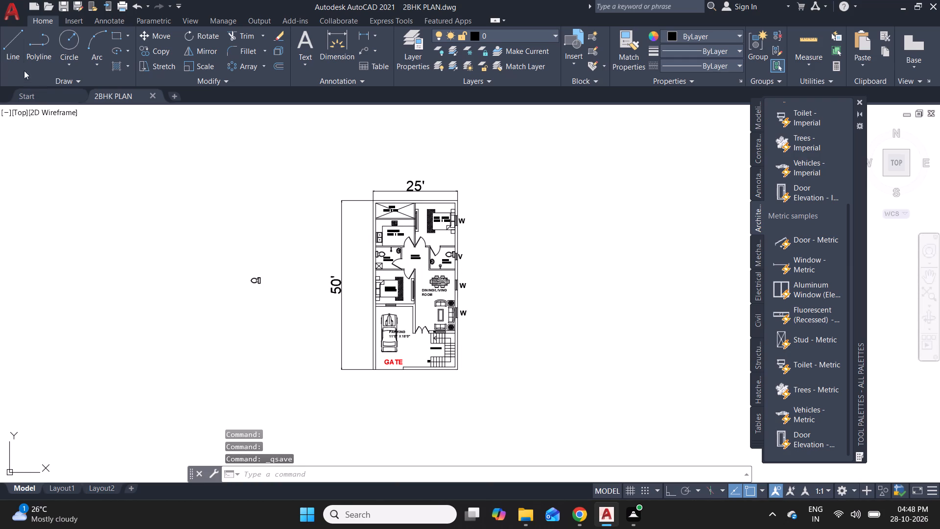
Save a copy of the drawing on the Desktop under the name 25' X 50' 2BHK PLAN.
{"action": "left_click", "coordinate": [12, 15]}
{"action": "left_click", "coordinate": [41, 161]}
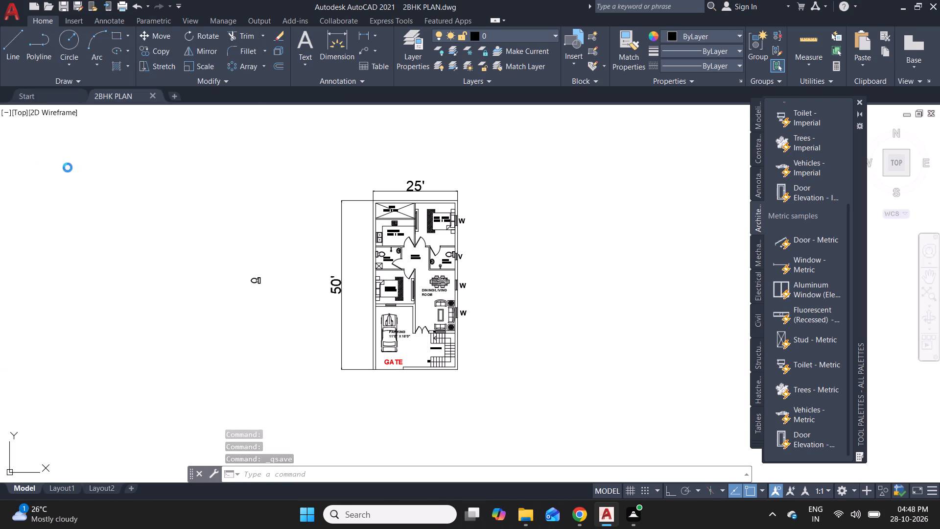
{"action": "type", "text": "25"}
{"action": "key", "text": "semicolon"}
{"action": "key", "text": "BackSpace"}
{"action": "type", "text": "'X"}
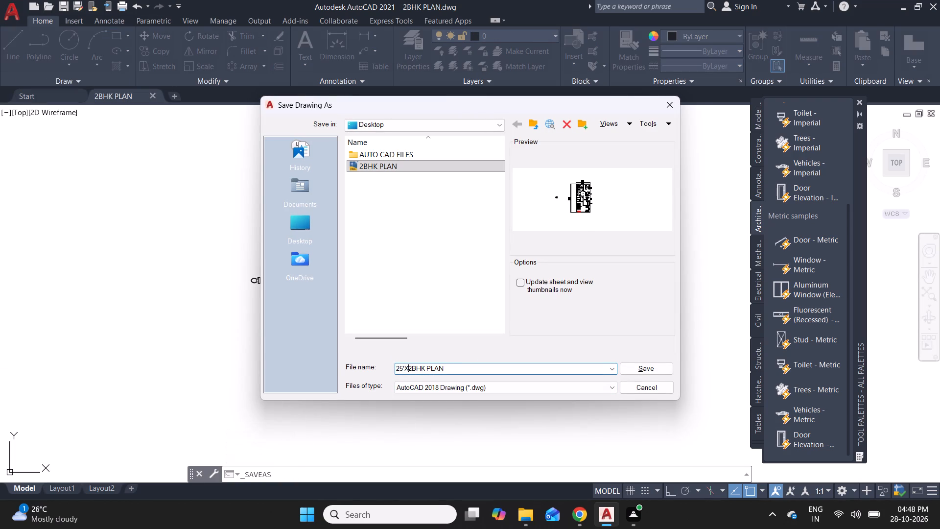
{"action": "triple_click", "coordinate": [517, 369]}
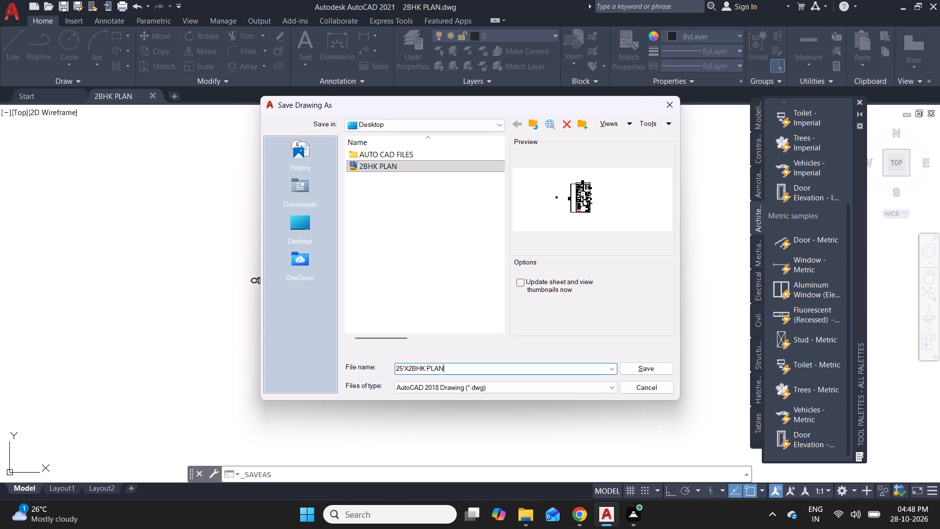
{"action": "left_click", "coordinate": [517, 369]}
{"action": "left_click_drag", "start_coordinate": [517, 369], "coordinate": [279, 368]}
{"action": "type", "text": "25' X 50"}
{"action": "key", "text": "apostrophe"}
{"action": "key", "text": "space"}
{"action": "type", "text": "2BHK PLAN"}
{"action": "key", "text": "Return"}
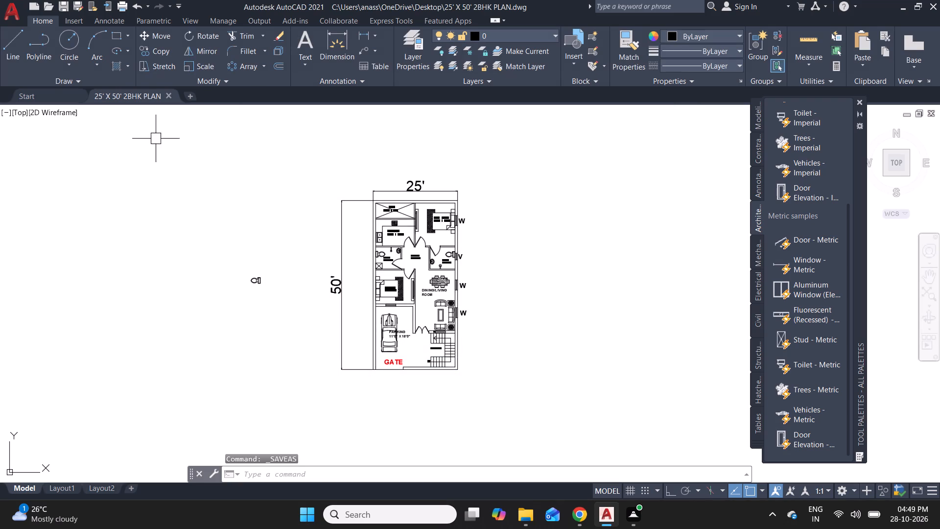
{"action": "left_click", "coordinate": [210, 238]}
{"action": "left_click", "coordinate": [149, 272]}
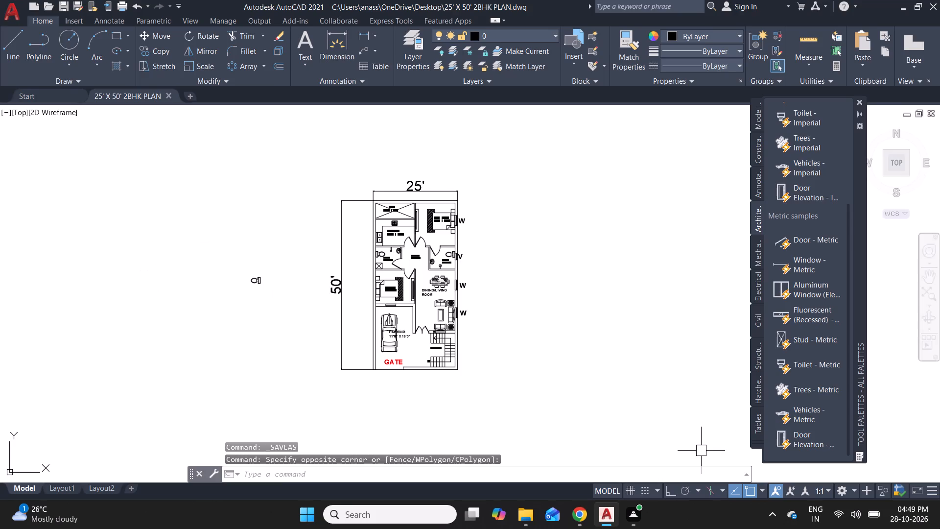
Switch to the Windows desktop, refresh it and delete the backup file 2BHK PLAN.bak.
{"action": "left_click", "coordinate": [939, 528]}
{"action": "right_click", "coordinate": [148, 199]}
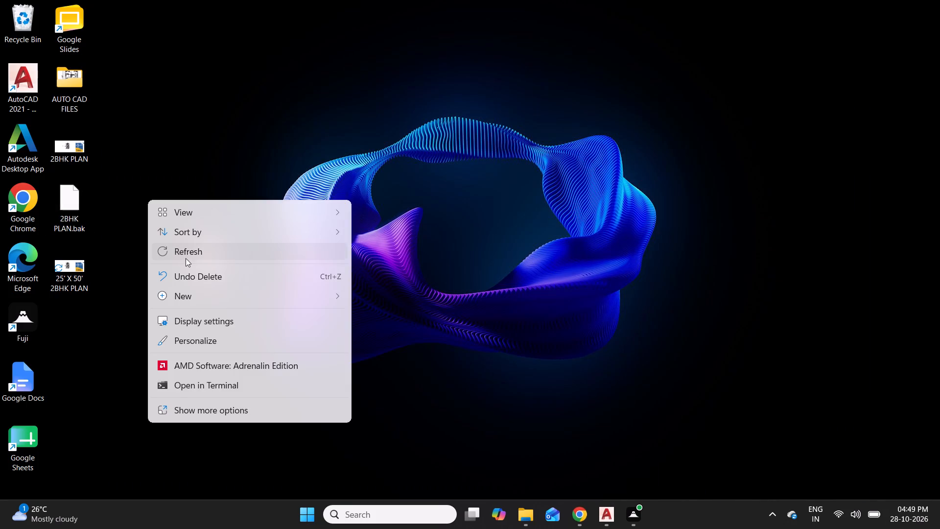
{"action": "left_click", "coordinate": [187, 253]}
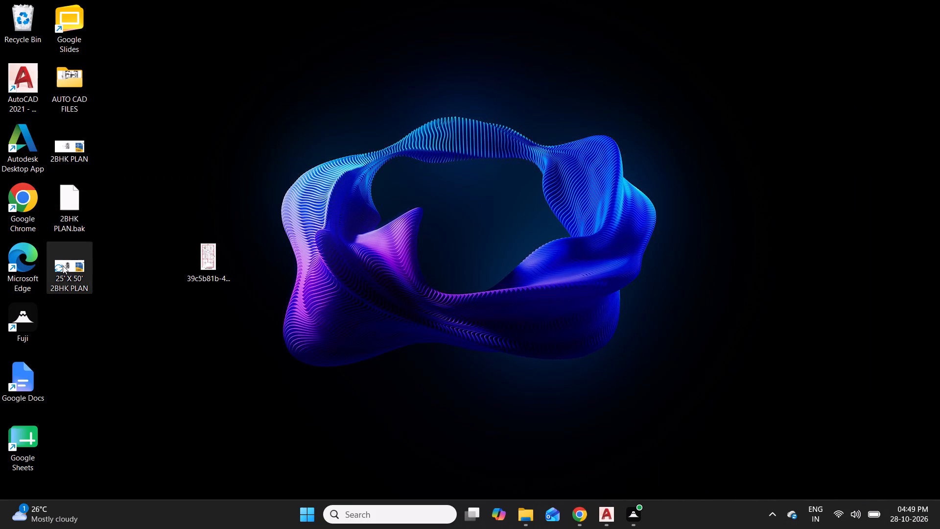
{"action": "left_click", "coordinate": [68, 216]}
{"action": "key", "text": "Delete"}
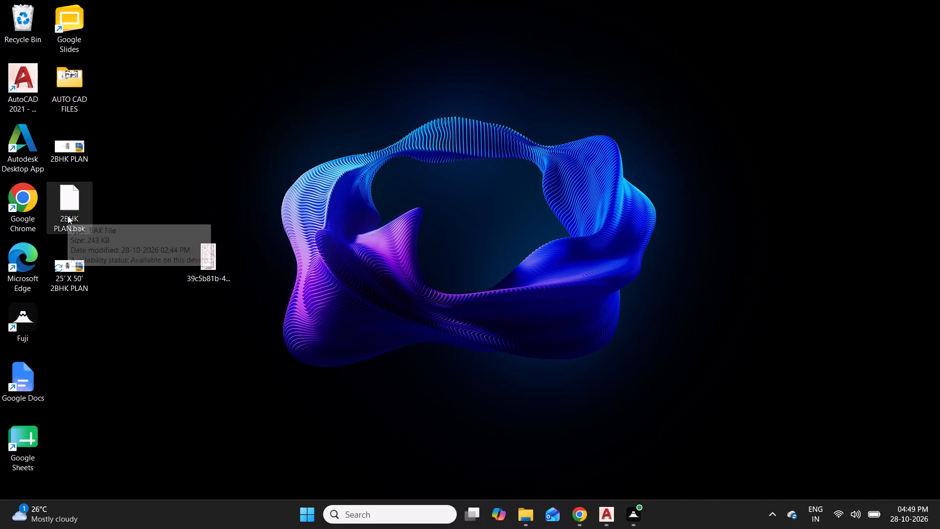
Move the old 2BHK PLAN drawing file into the AUTO CAD FILES folder and refresh the desktop.
{"action": "left_click_drag", "start_coordinate": [71, 154], "coordinate": [71, 141]}
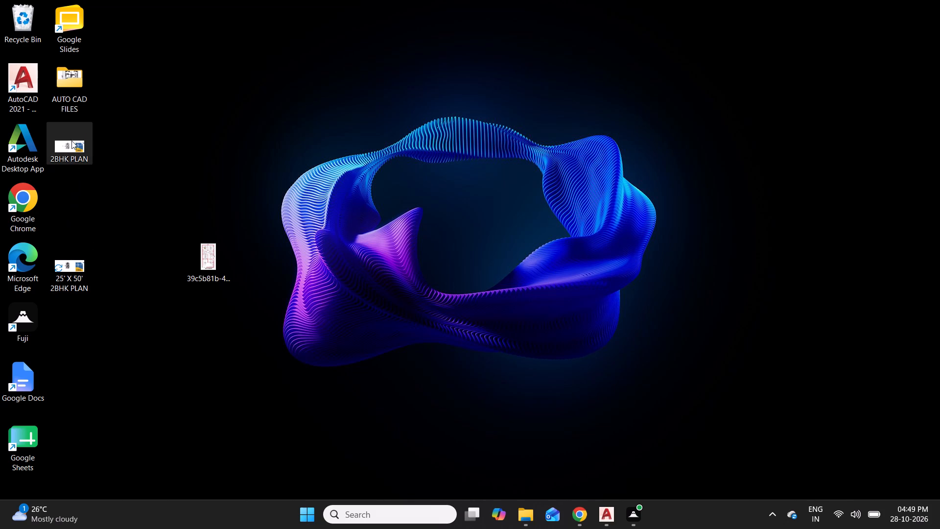
{"action": "left_click_drag", "start_coordinate": [71, 141], "coordinate": [72, 90]}
{"action": "right_click", "coordinate": [151, 137]}
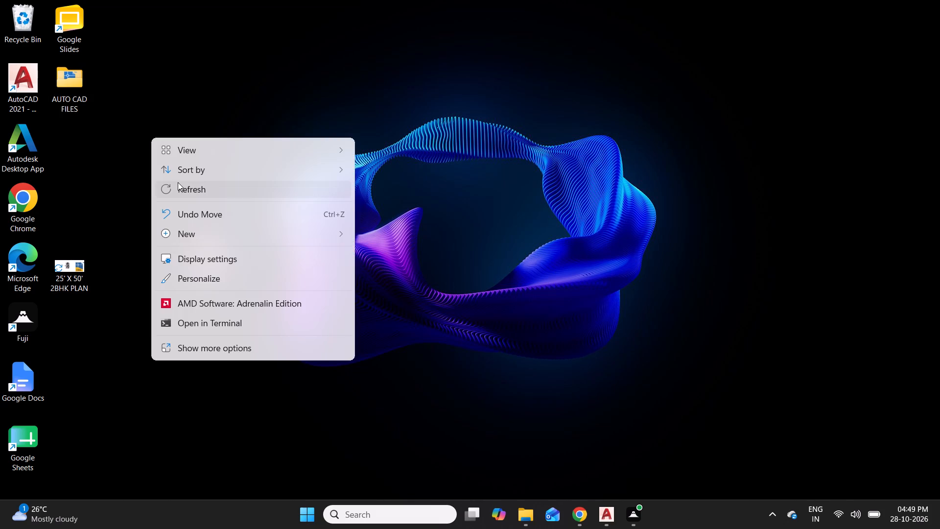
{"action": "left_click", "coordinate": [198, 191]}
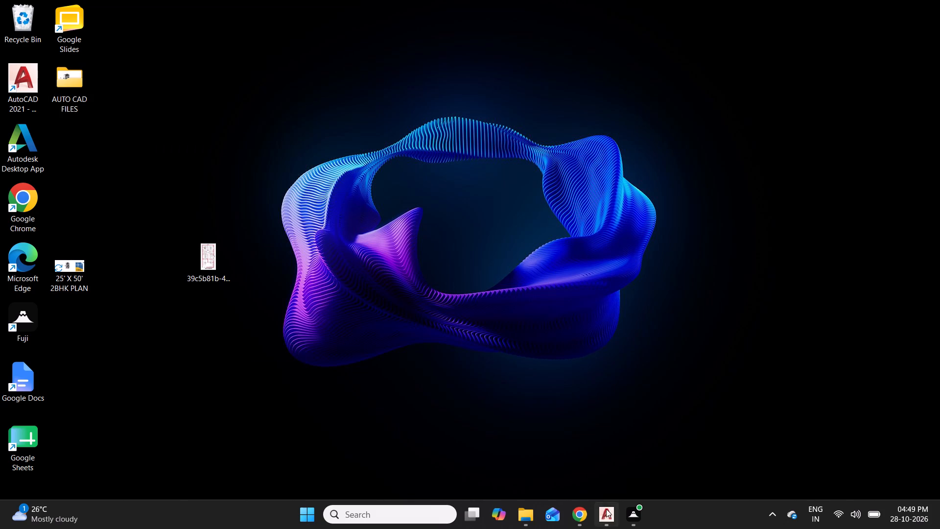
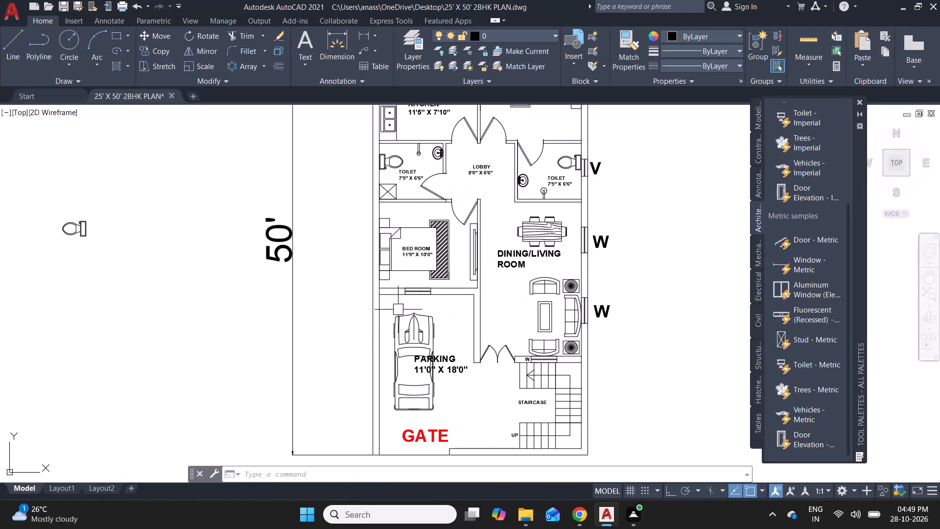
Shift the car block slightly closer to the bedroom wall in the parking area.
{"action": "left_click", "coordinate": [417, 330]}
{"action": "left_click", "coordinate": [415, 310]}
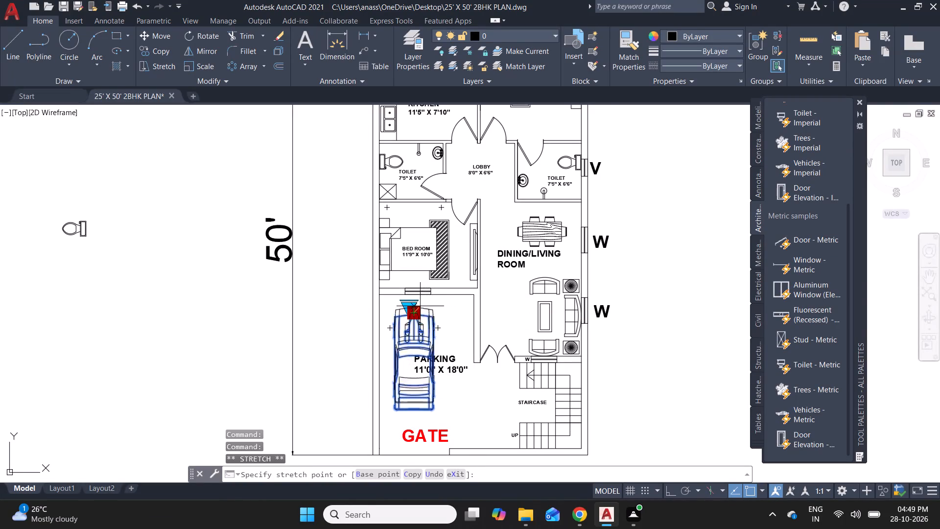
{"action": "left_click", "coordinate": [415, 306]}
Move the PARKING 11'0" X 18'0" label sideways so it starts near the car's outer edge.
{"action": "scroll", "coordinate": [433, 340], "scroll_direction": "up", "scroll_amount": 2}
{"action": "left_click", "coordinate": [418, 411]}
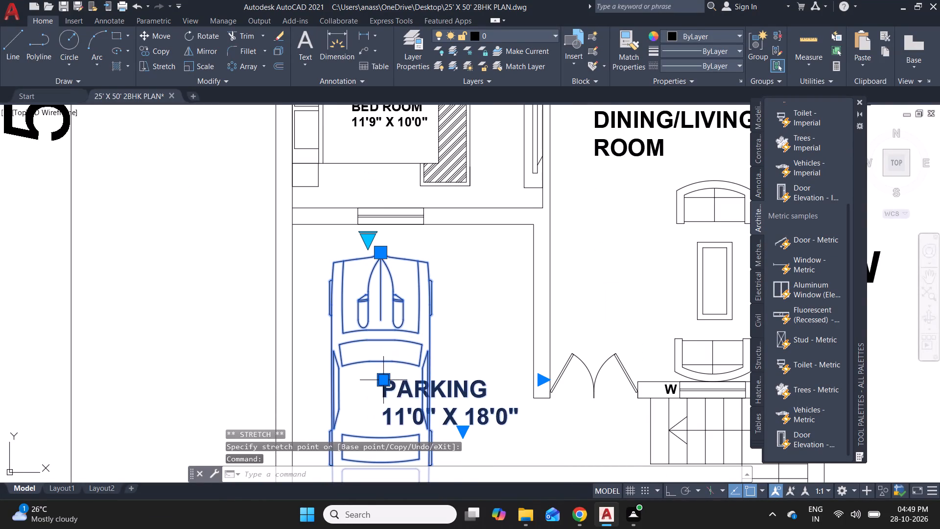
{"action": "left_click", "coordinate": [379, 376]}
{"action": "left_click", "coordinate": [323, 376]}
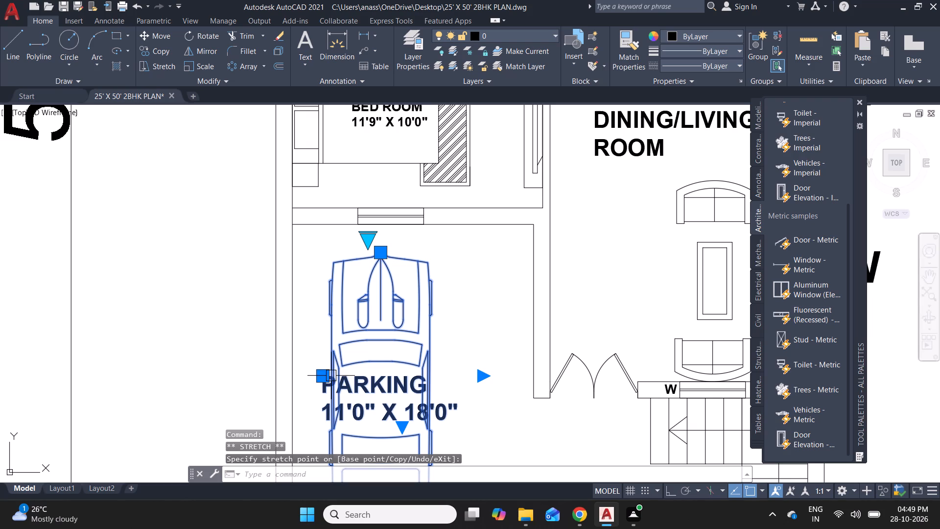
{"action": "key", "text": "Escape"}
Set the STAIRCASE label's text height to 9".
{"action": "scroll", "coordinate": [392, 251], "scroll_direction": "down", "scroll_amount": 1}
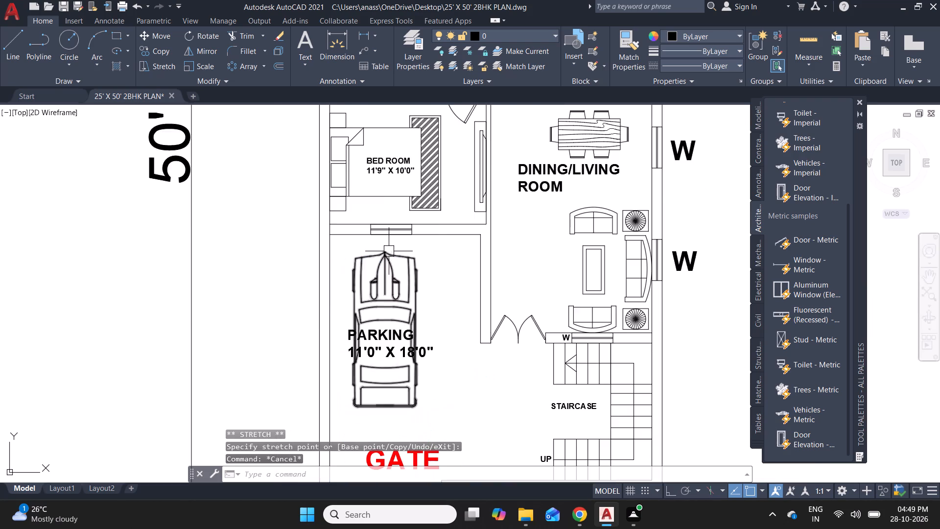
{"action": "scroll", "coordinate": [385, 253], "scroll_direction": "down", "scroll_amount": 1}
{"action": "scroll", "coordinate": [519, 353], "scroll_direction": "up", "scroll_amount": 3}
{"action": "double_click", "coordinate": [468, 342]}
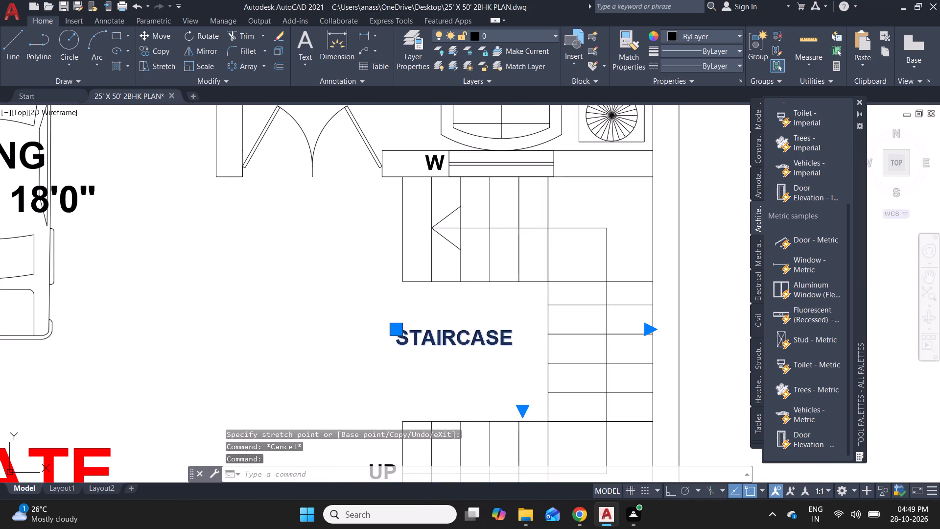
{"action": "key", "text": "ctrl+a"}
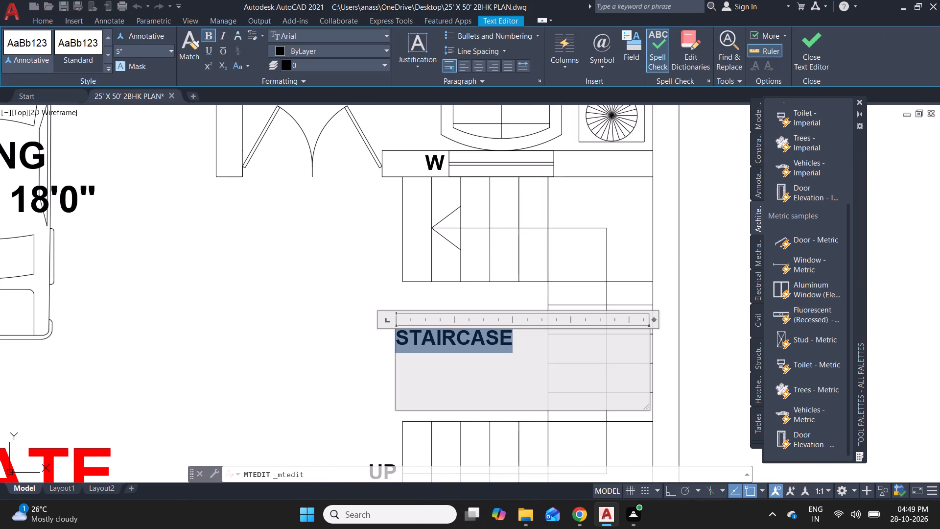
{"action": "left_click", "coordinate": [128, 48]}
{"action": "type", "text": "9\""}
{"action": "key", "text": "Return"}
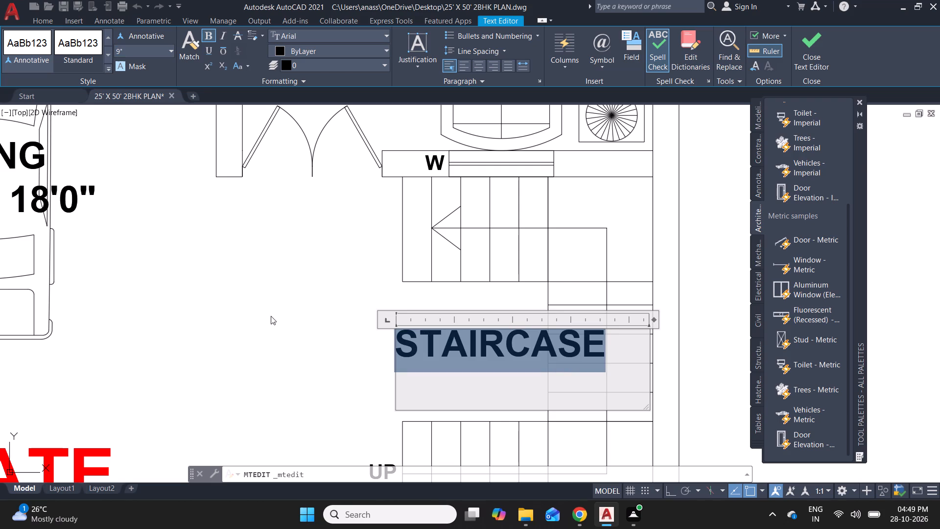
{"action": "left_click", "coordinate": [271, 316]}
Move the STAIRCASE label away from the stair treads into the open area beside the stairs.
{"action": "left_click", "coordinate": [476, 346]}
{"action": "left_click", "coordinate": [385, 329]}
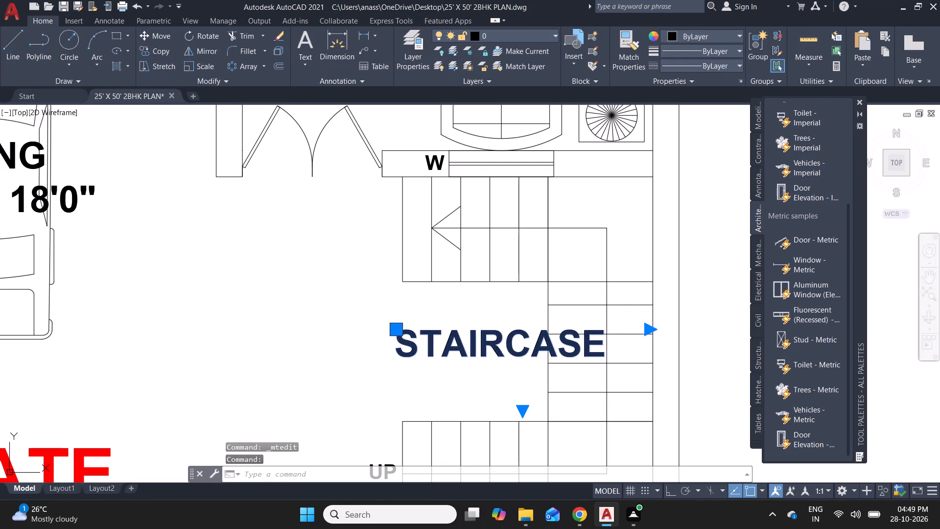
{"action": "left_click", "coordinate": [400, 331]}
{"action": "left_click", "coordinate": [399, 330]}
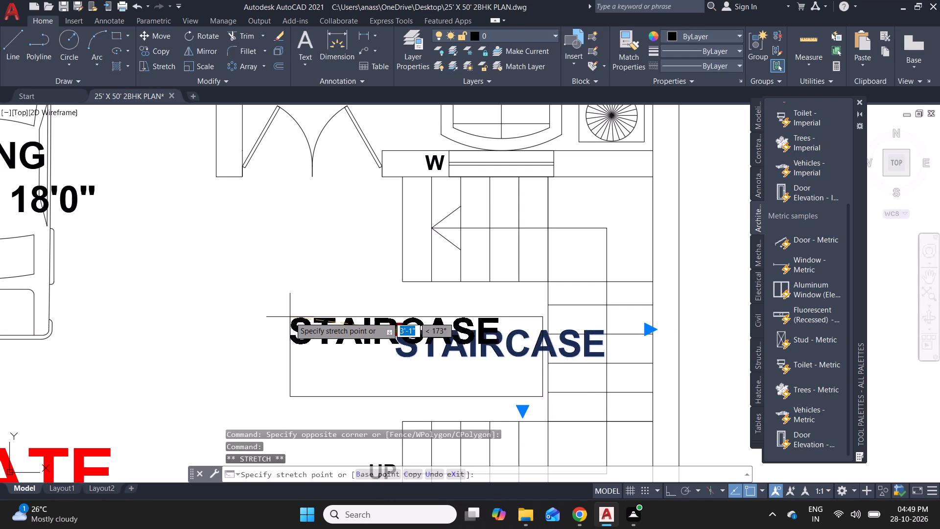
{"action": "left_click", "coordinate": [279, 317]}
{"action": "key", "text": "Escape"}
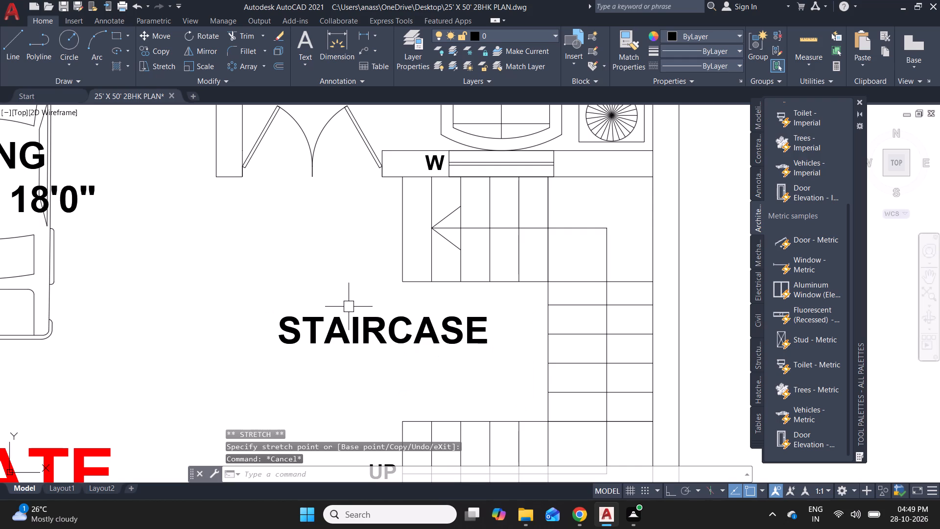
Fill the outer wall beside the staircase with the solid black swatch from the ISO hatches.
{"action": "scroll", "coordinate": [806, 288], "scroll_direction": "down", "scroll_amount": 1}
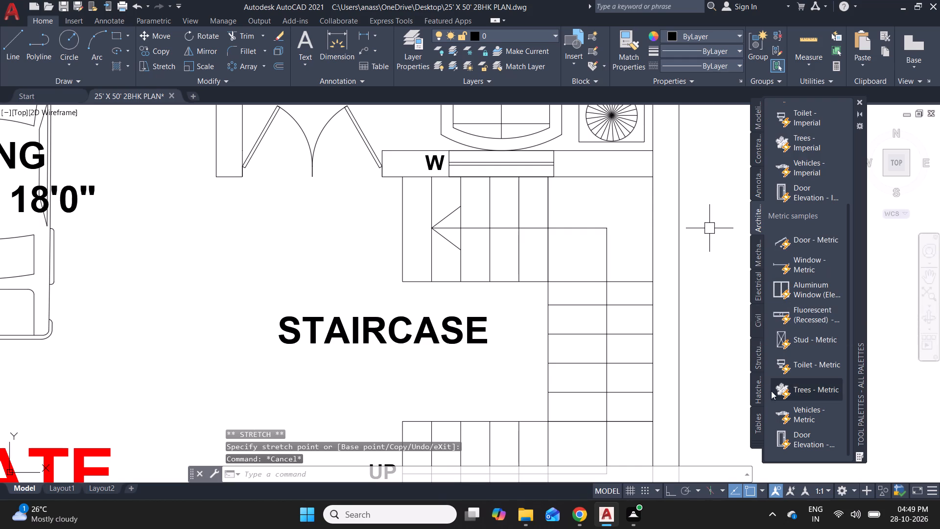
{"action": "left_click", "coordinate": [758, 426]}
{"action": "left_click", "coordinate": [759, 396]}
{"action": "left_click", "coordinate": [754, 368]}
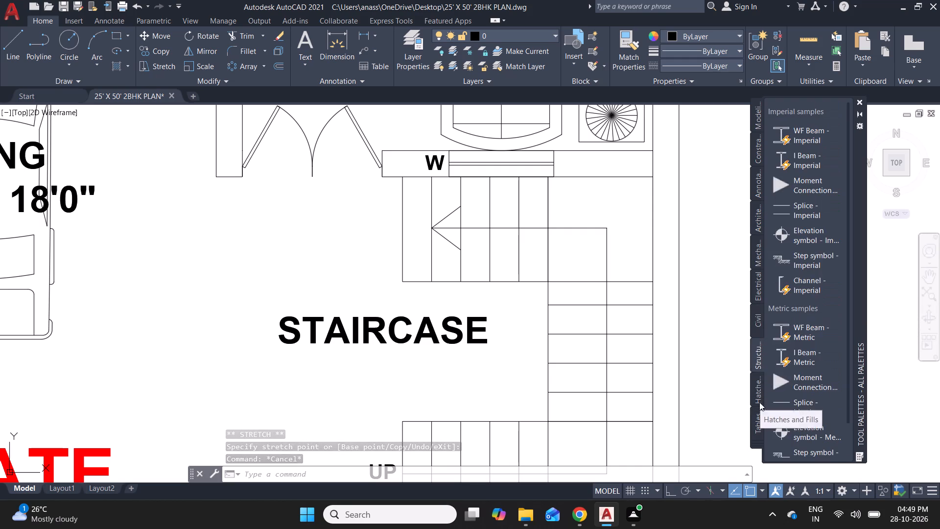
{"action": "left_click", "coordinate": [754, 388]}
{"action": "left_click", "coordinate": [783, 275]}
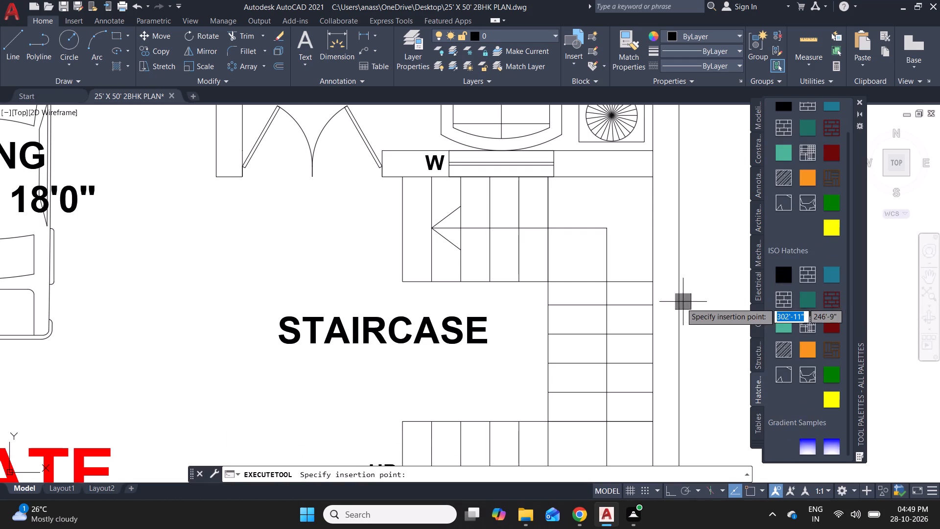
{"action": "left_click", "coordinate": [673, 305]}
{"action": "scroll", "coordinate": [672, 306], "scroll_direction": "down", "scroll_amount": 4}
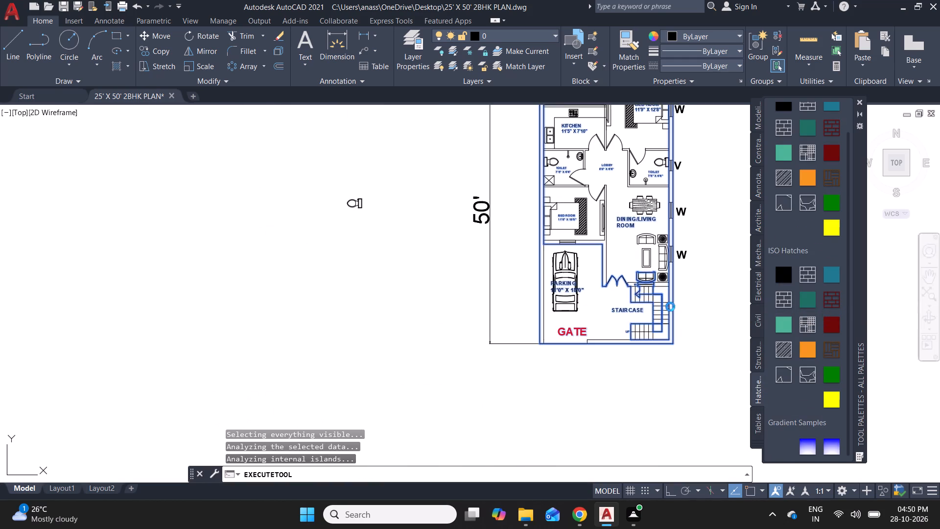
{"action": "scroll", "coordinate": [416, 344], "scroll_direction": "down", "scroll_amount": 2}
{"action": "scroll", "coordinate": [465, 263], "scroll_direction": "up", "scroll_amount": 3}
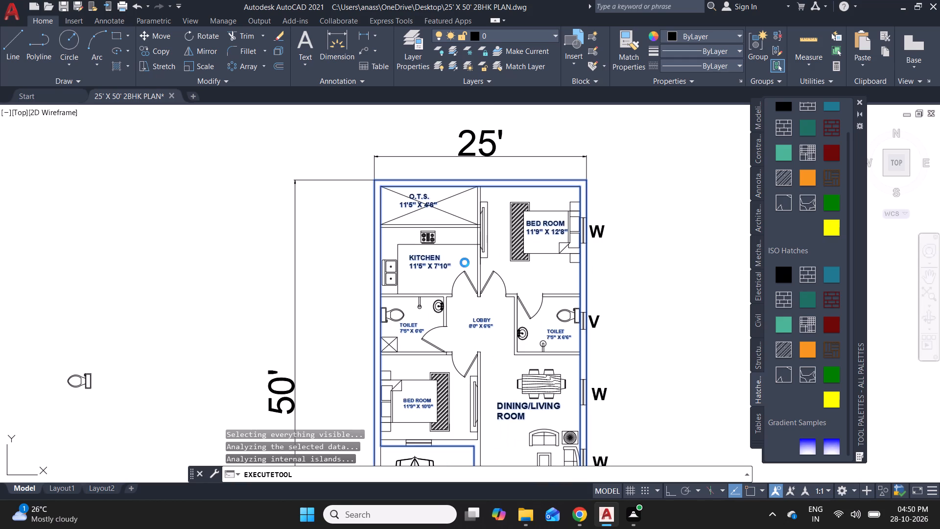
Apply the solid teal ISO hatch inside the toilet beside the outer wall's V opening.
{"action": "left_click", "coordinate": [781, 323]}
{"action": "left_click", "coordinate": [570, 317]}
{"action": "scroll", "coordinate": [437, 293], "scroll_direction": "down", "scroll_amount": 2}
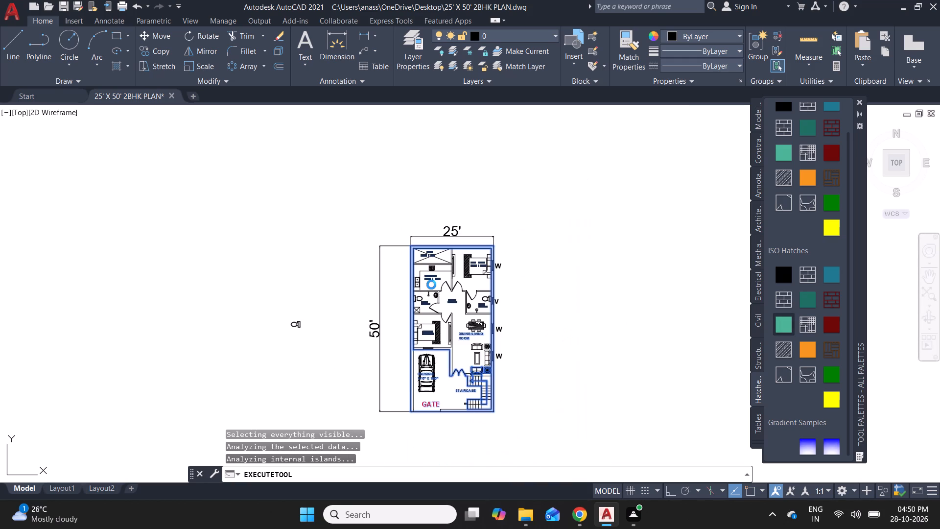
{"action": "scroll", "coordinate": [467, 378], "scroll_direction": "up", "scroll_amount": 3}
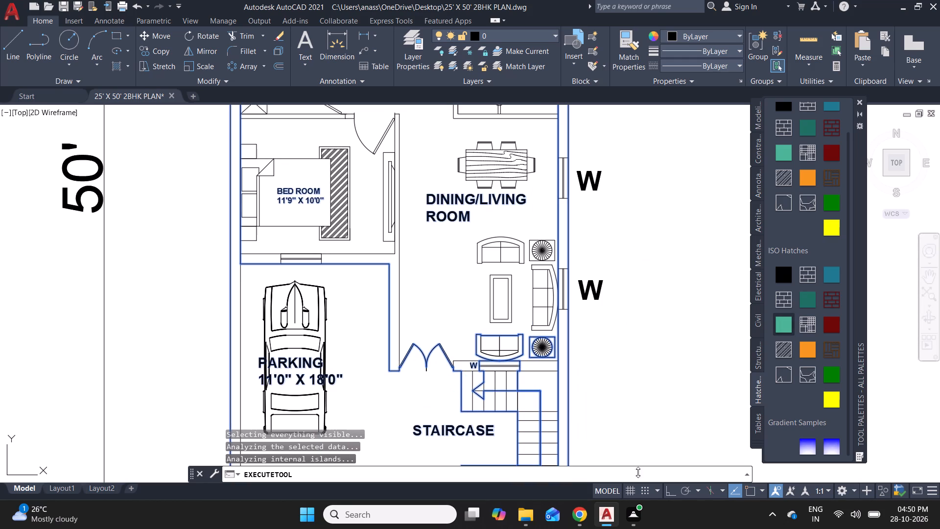